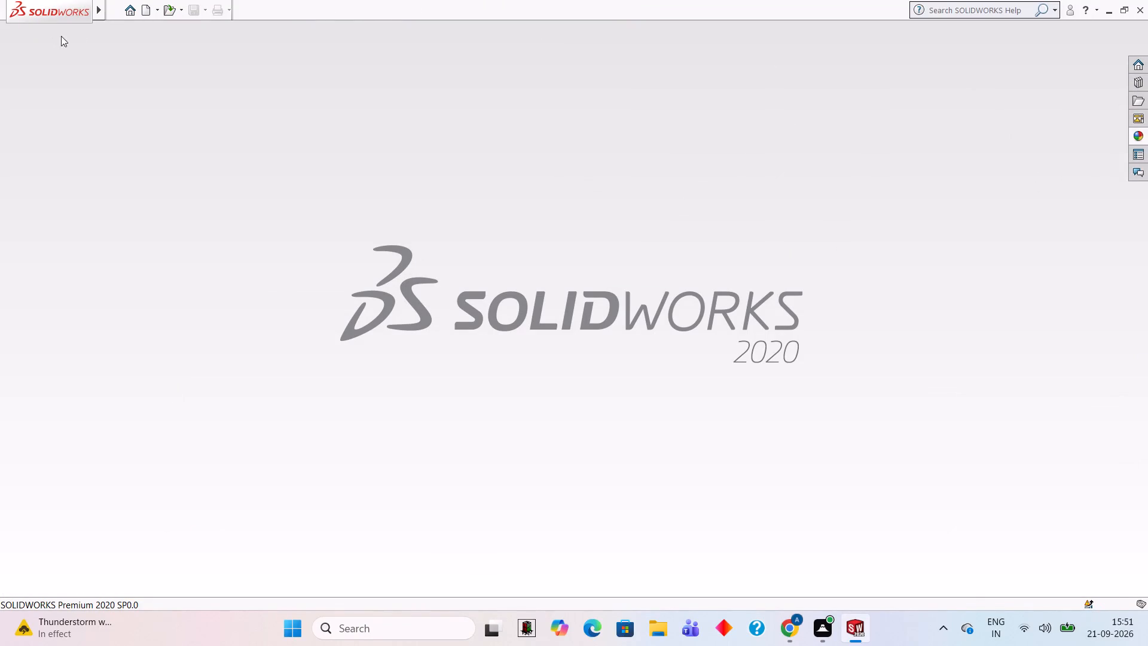
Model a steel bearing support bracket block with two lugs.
Create a new part document.
{"action": "left_click", "coordinate": [155, 11]}
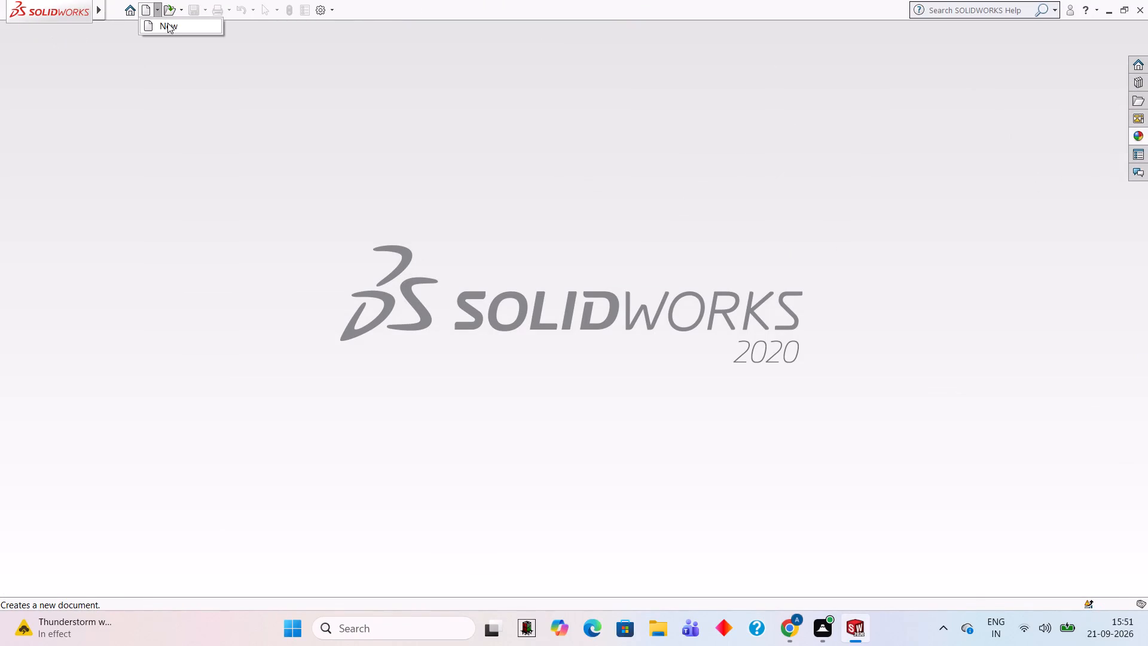
{"action": "left_click", "coordinate": [167, 23]}
{"action": "left_click", "coordinate": [478, 473]}
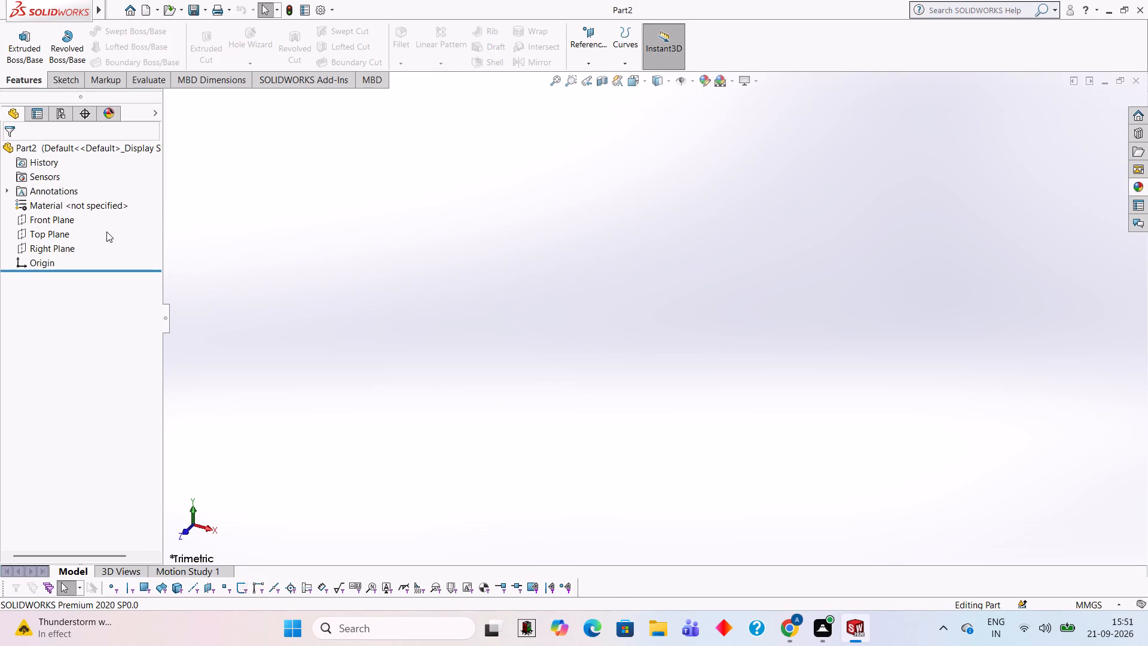
Open a sketch on the Front Plane and draw a 64 mm vertical line upward from the origin.
{"action": "left_click", "coordinate": [67, 218]}
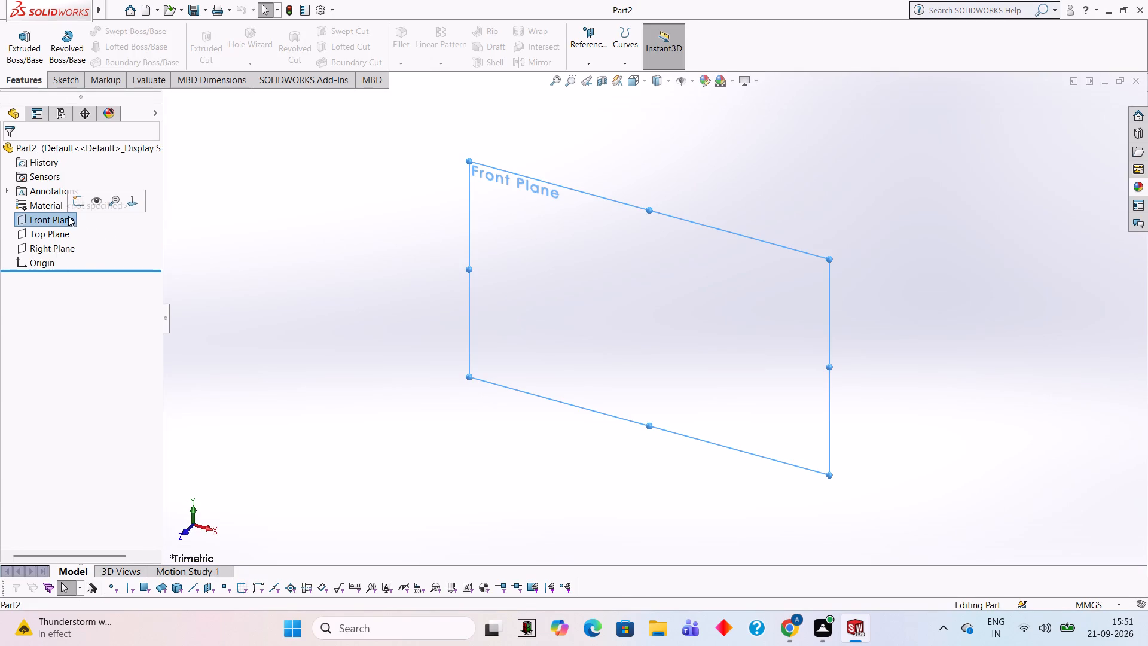
{"action": "left_click", "coordinate": [77, 202]}
{"action": "left_click", "coordinate": [502, 284]}
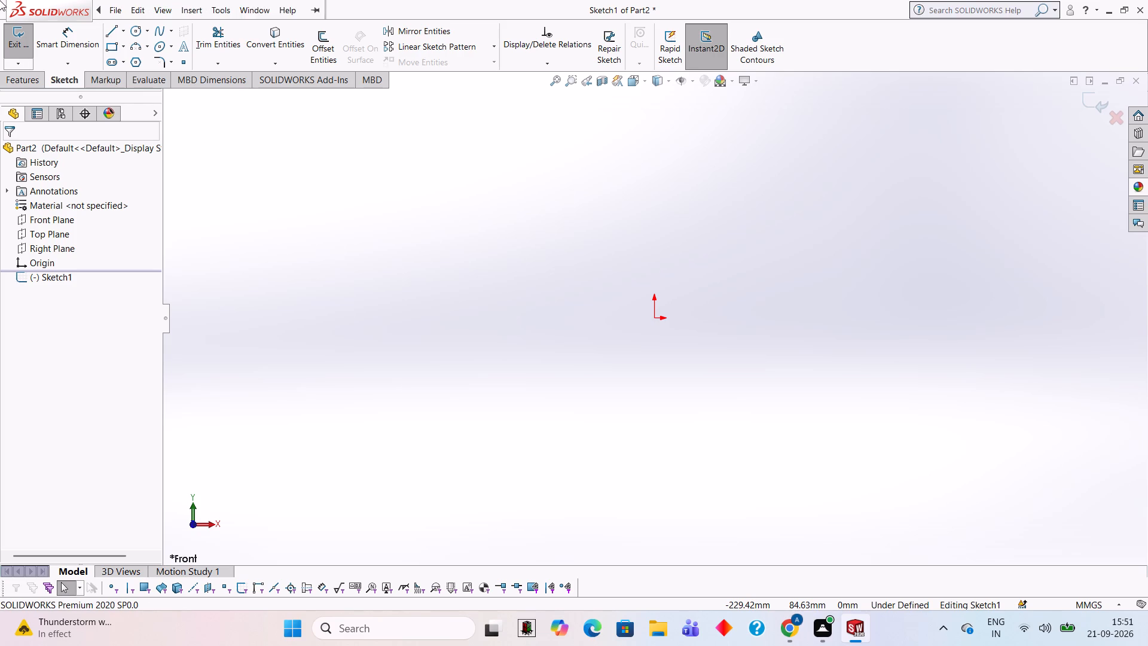
{"action": "left_click", "coordinate": [112, 34]}
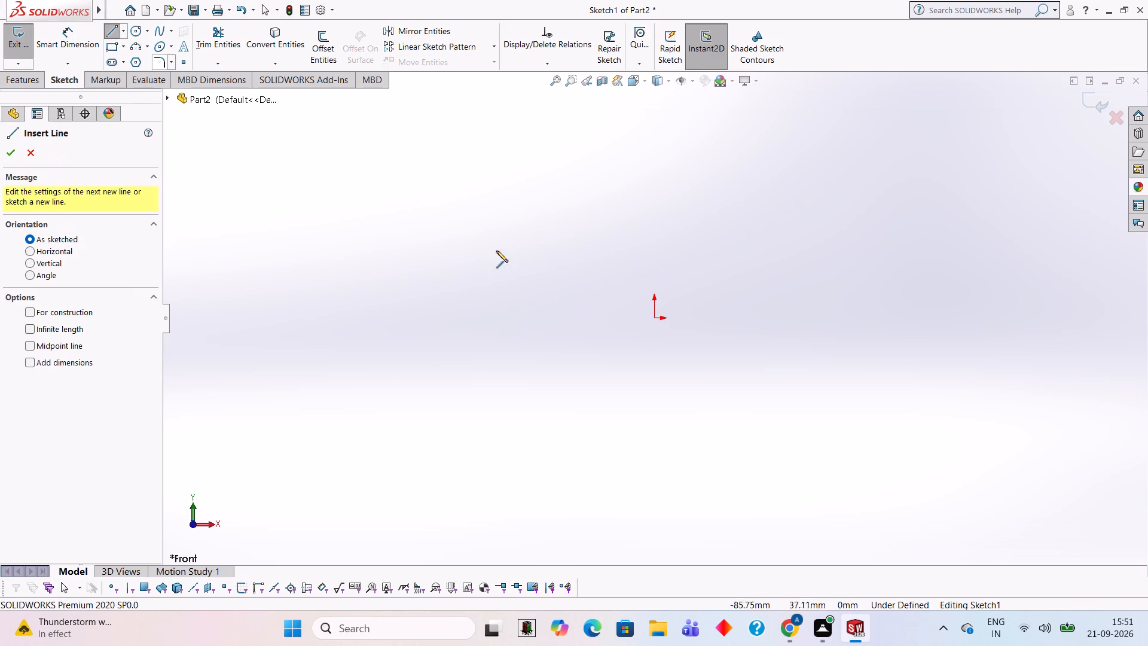
{"action": "left_click", "coordinate": [656, 318]}
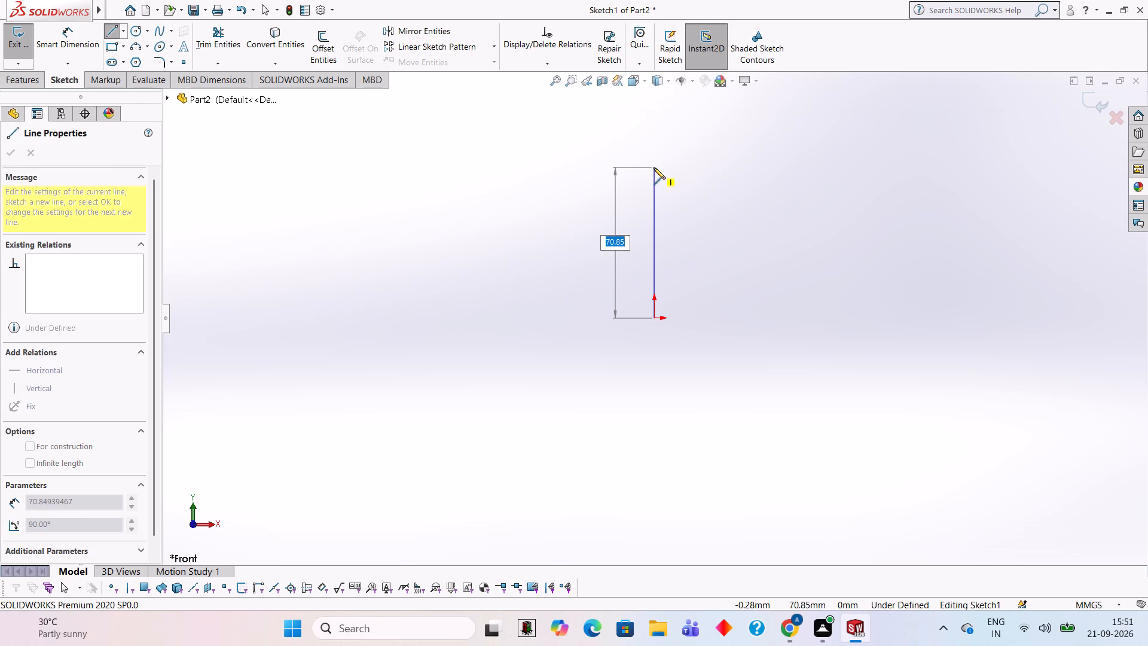
{"action": "type", "text": "64"}
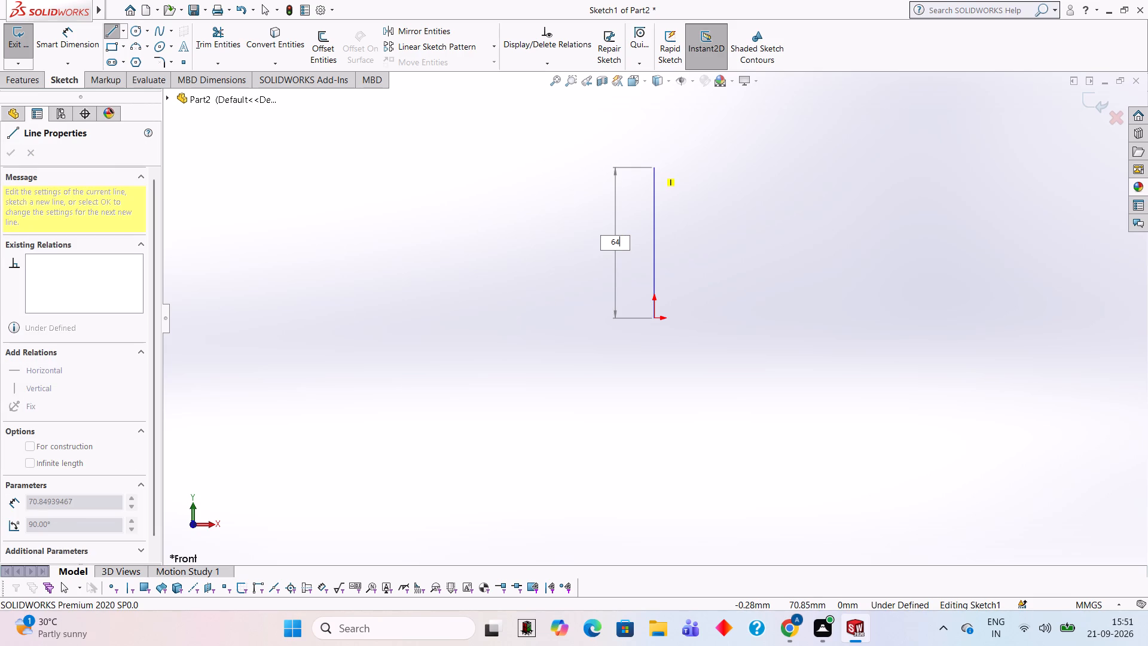
{"action": "key", "text": "Return"}
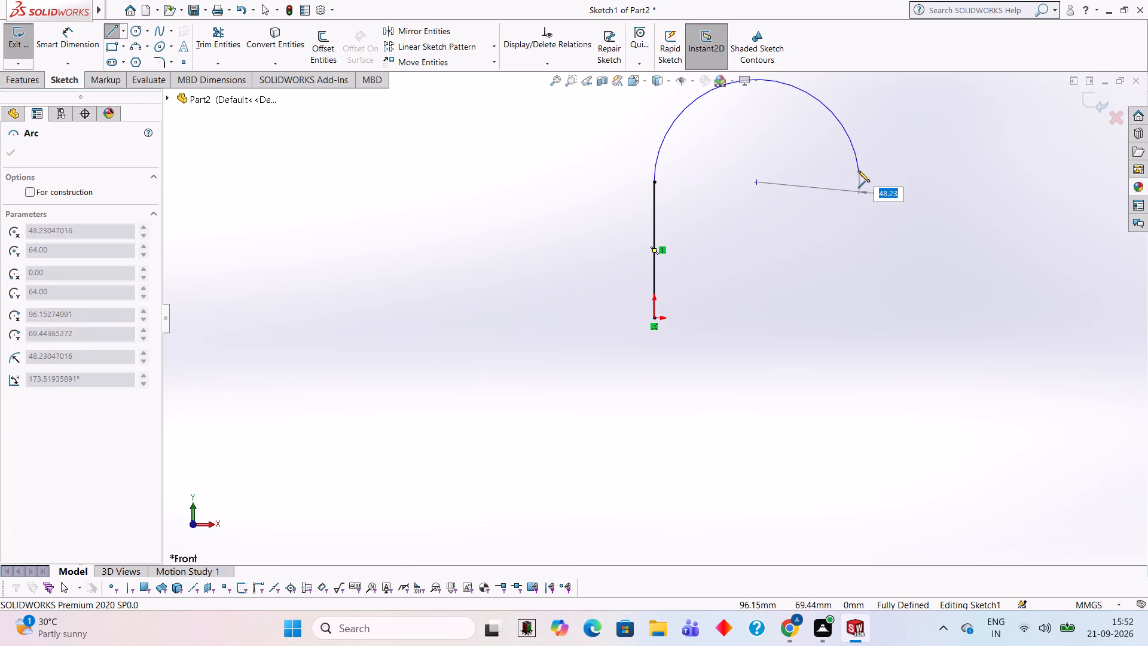
{"action": "key", "text": "Escape"}
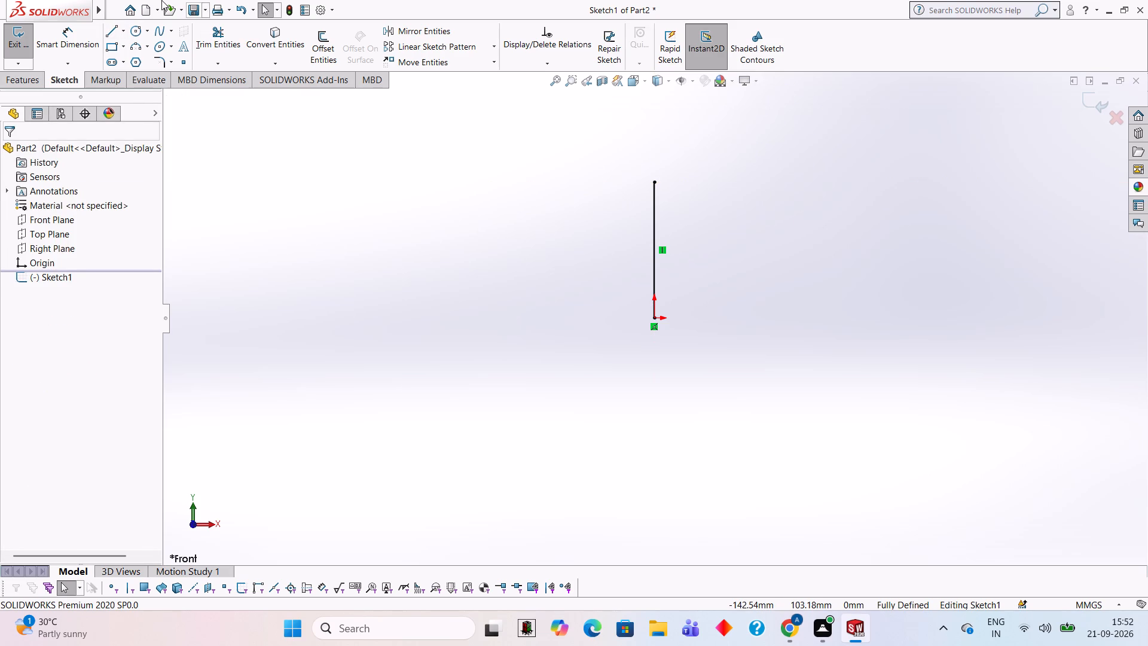
From the line's upper end, draw a 76 mm horizontal line to the right and a 64 mm vertical line down.
{"action": "left_click", "coordinate": [111, 33]}
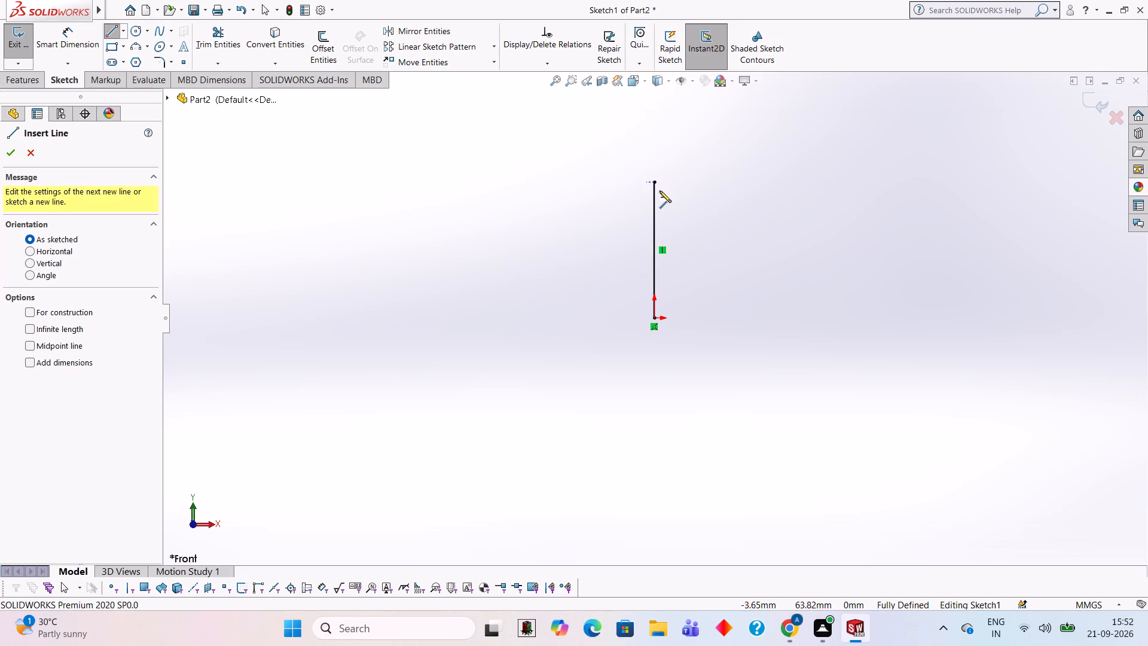
{"action": "left_click", "coordinate": [654, 180]}
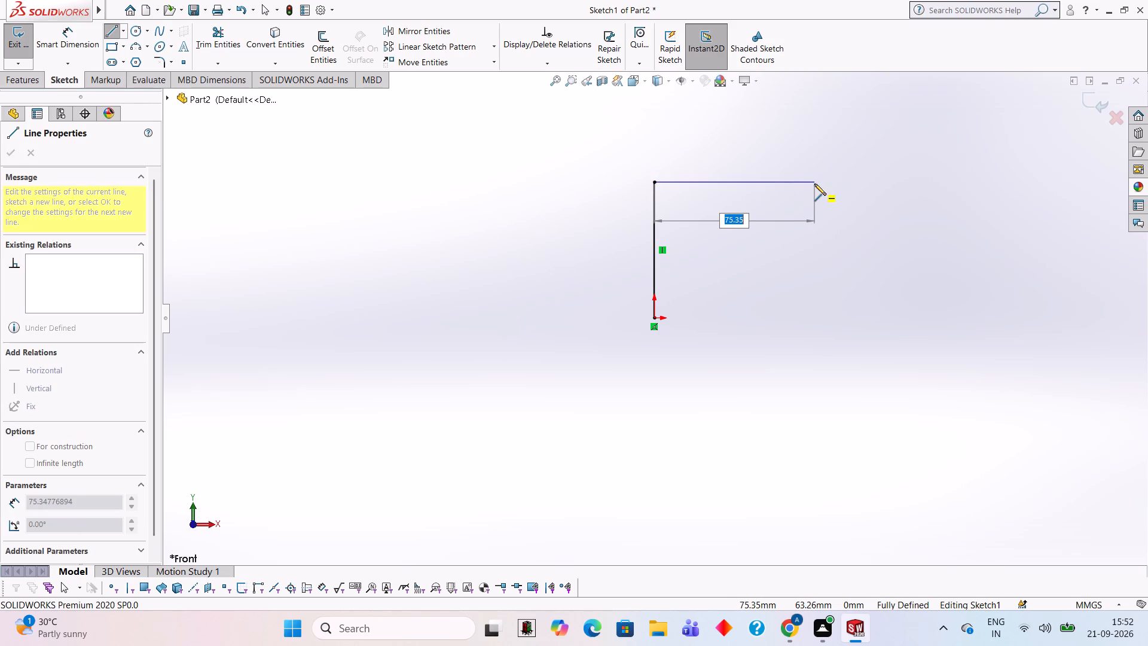
{"action": "type", "text": "76"}
{"action": "key", "text": "Return"}
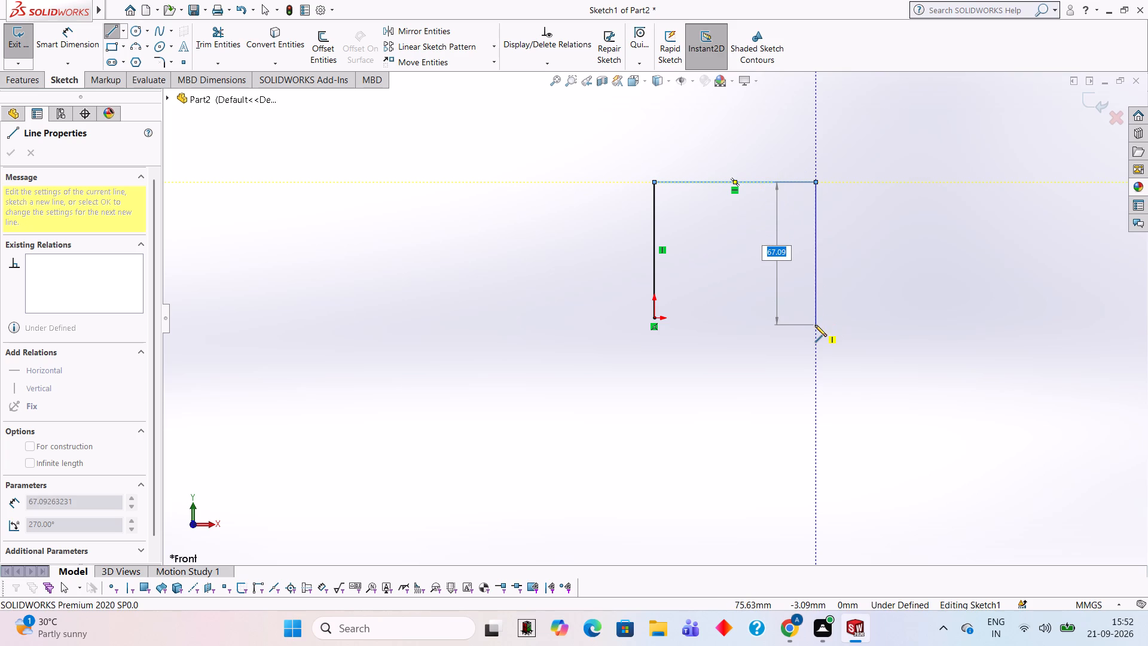
{"action": "type", "text": "64"}
{"action": "key", "text": "Return"}
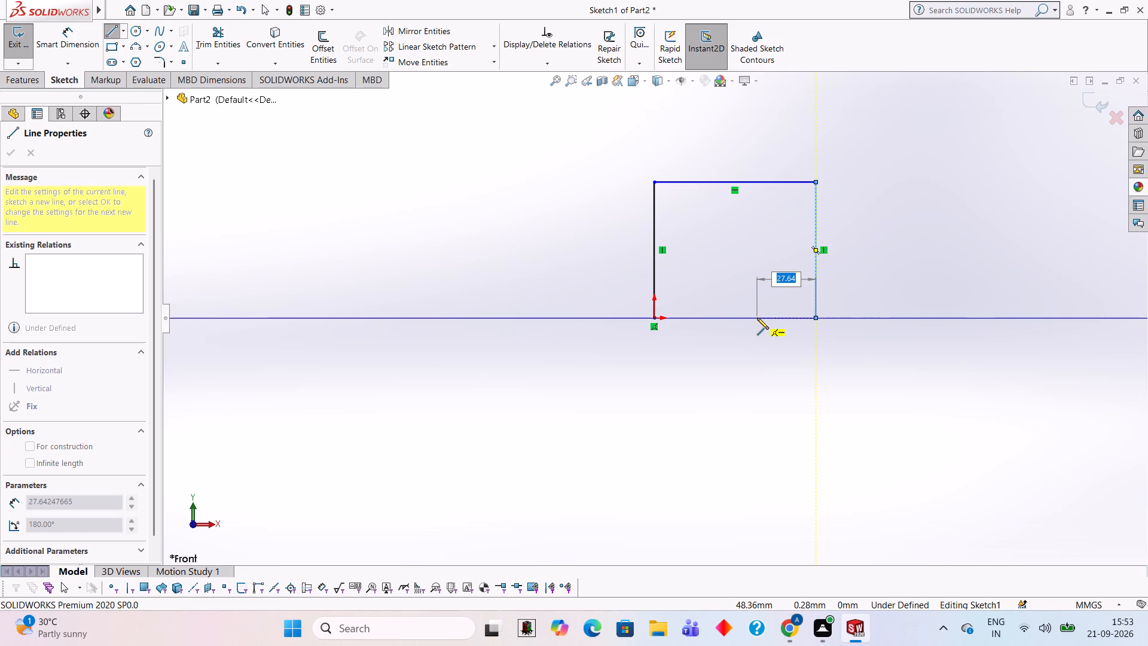
Close the profile along its base with a centred notch 36 mm wide and 20 mm high between two 20 mm feet.
{"action": "type", "text": "20"}
{"action": "key", "text": "Return"}
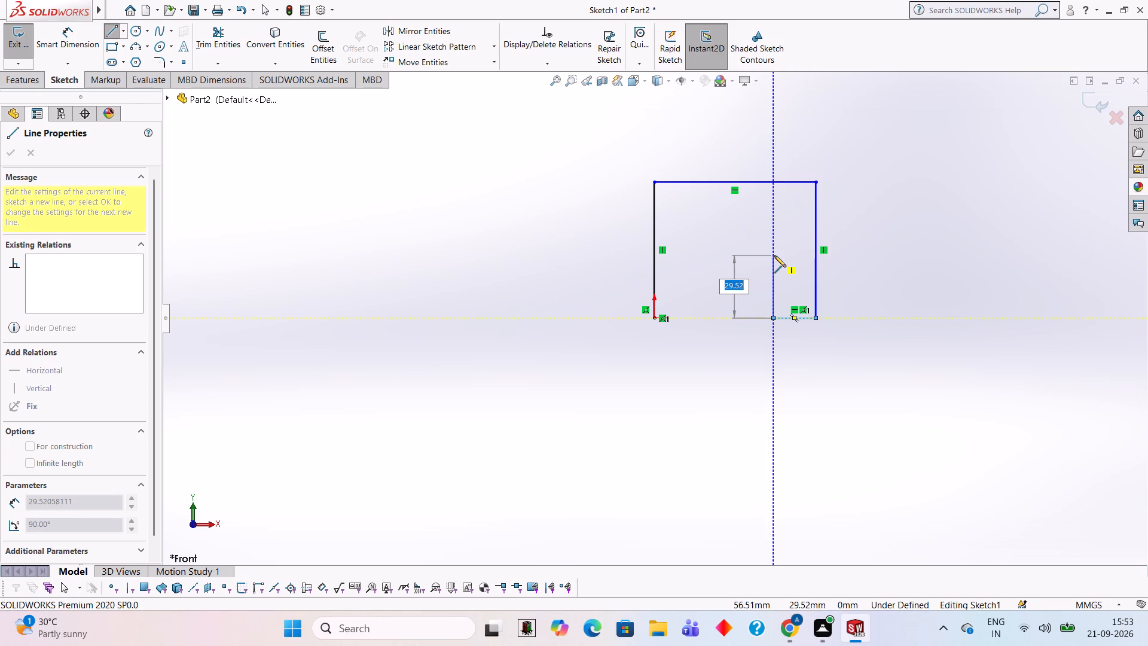
{"action": "type", "text": "20"}
{"action": "key", "text": "Return"}
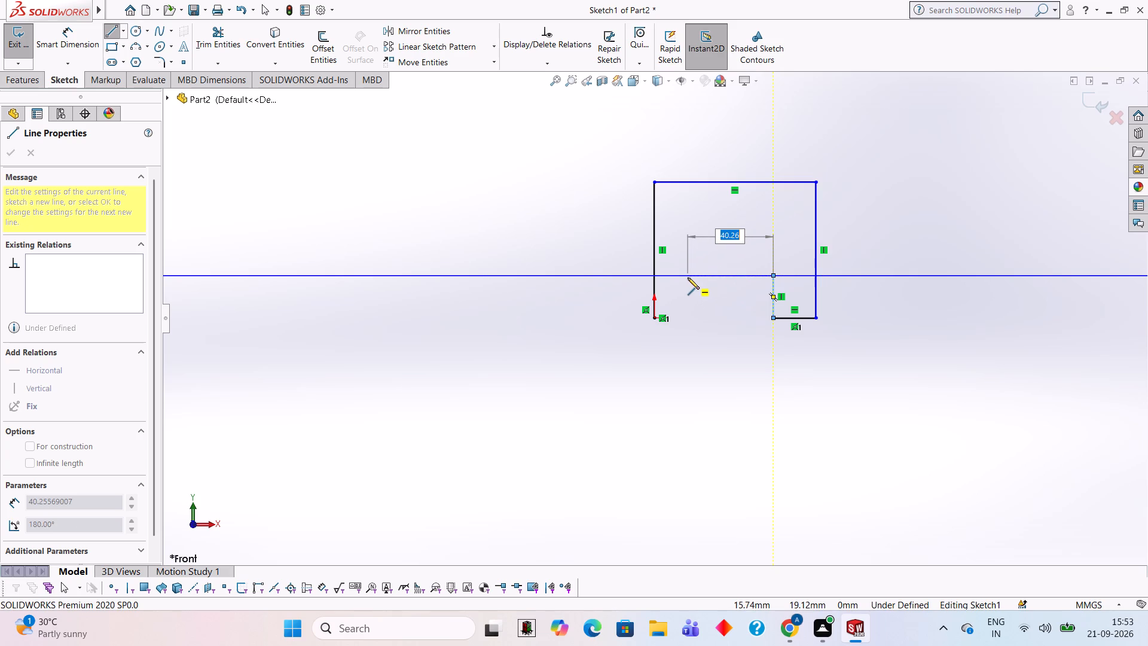
{"action": "type", "text": "36"}
{"action": "key", "text": "Return"}
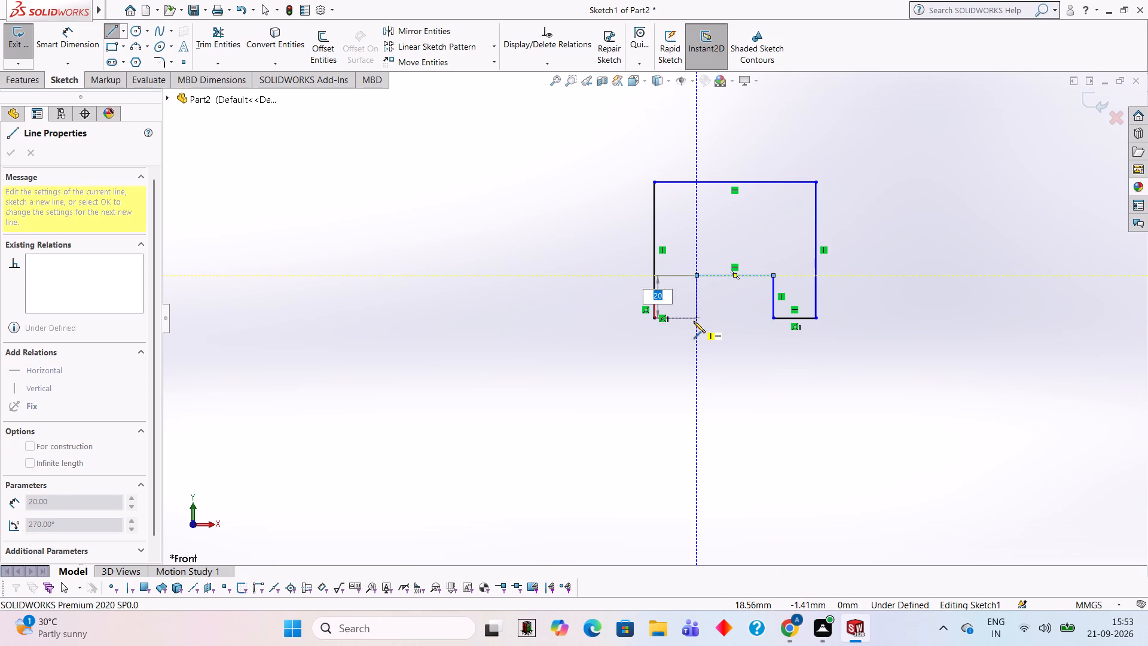
{"action": "type", "text": "20"}
{"action": "key", "text": "Return"}
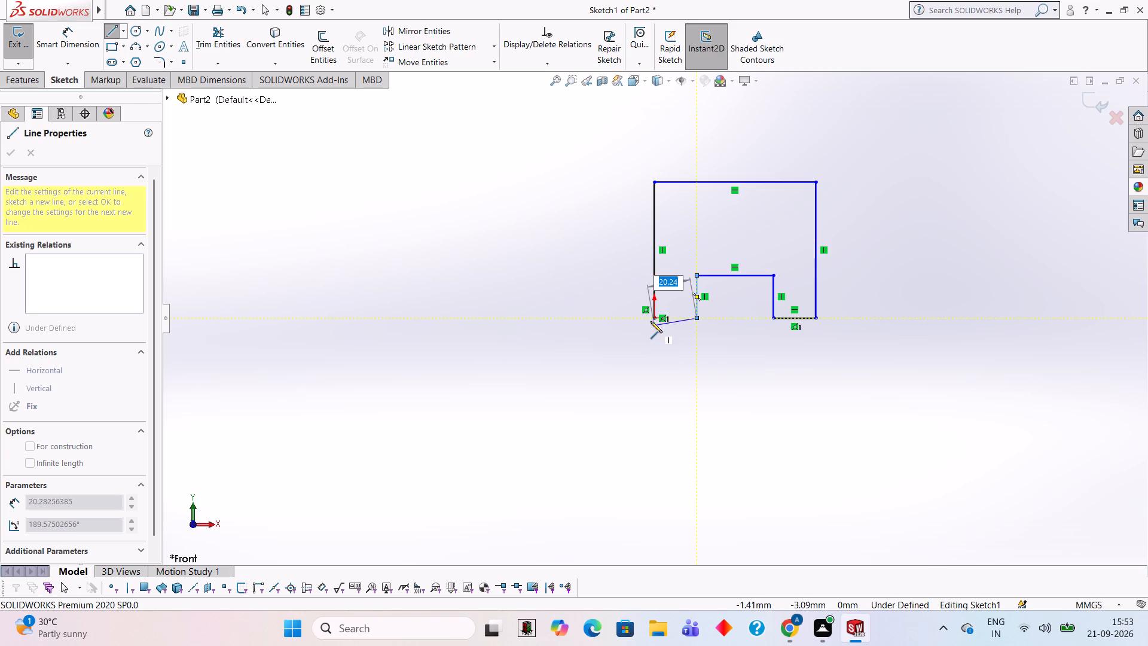
{"action": "left_click", "coordinate": [651, 320]}
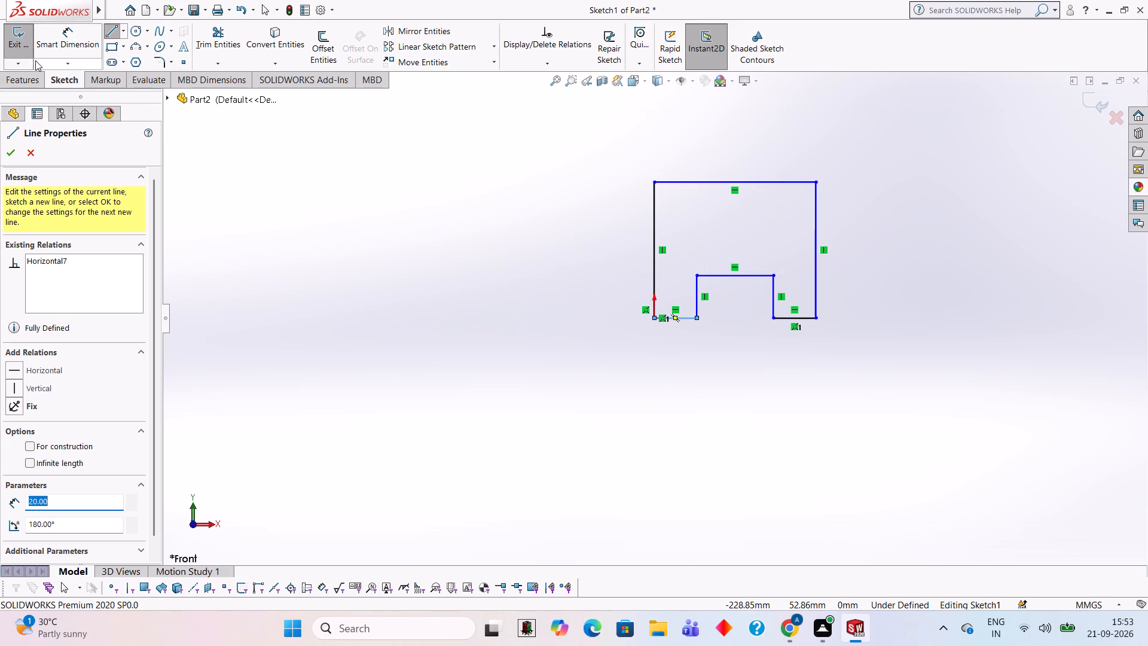
Extrude the notched profile as a blind boss 40 mm deep.
{"action": "left_click", "coordinate": [39, 85]}
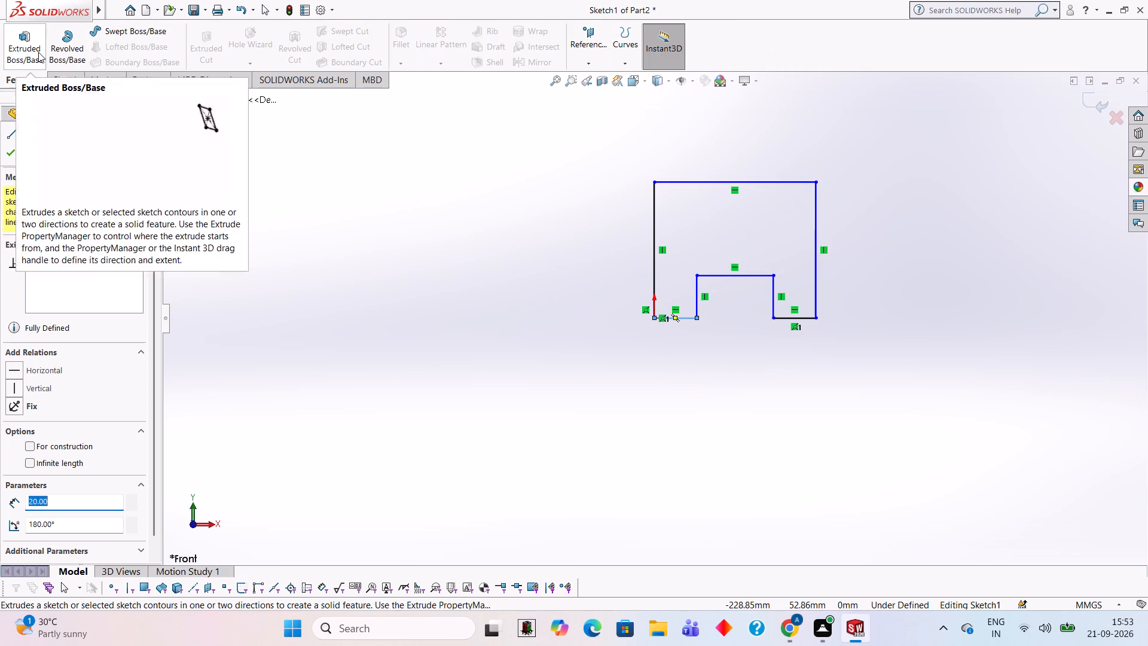
{"action": "left_click", "coordinate": [38, 52]}
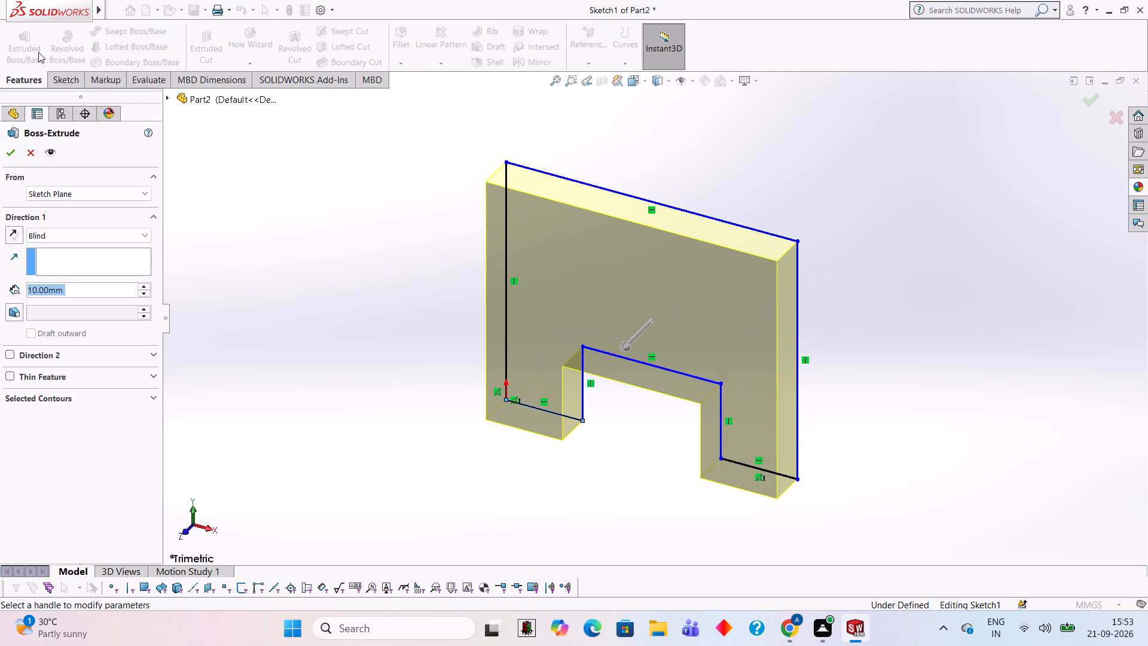
{"action": "type", "text": "40"}
{"action": "key", "text": "Return"}
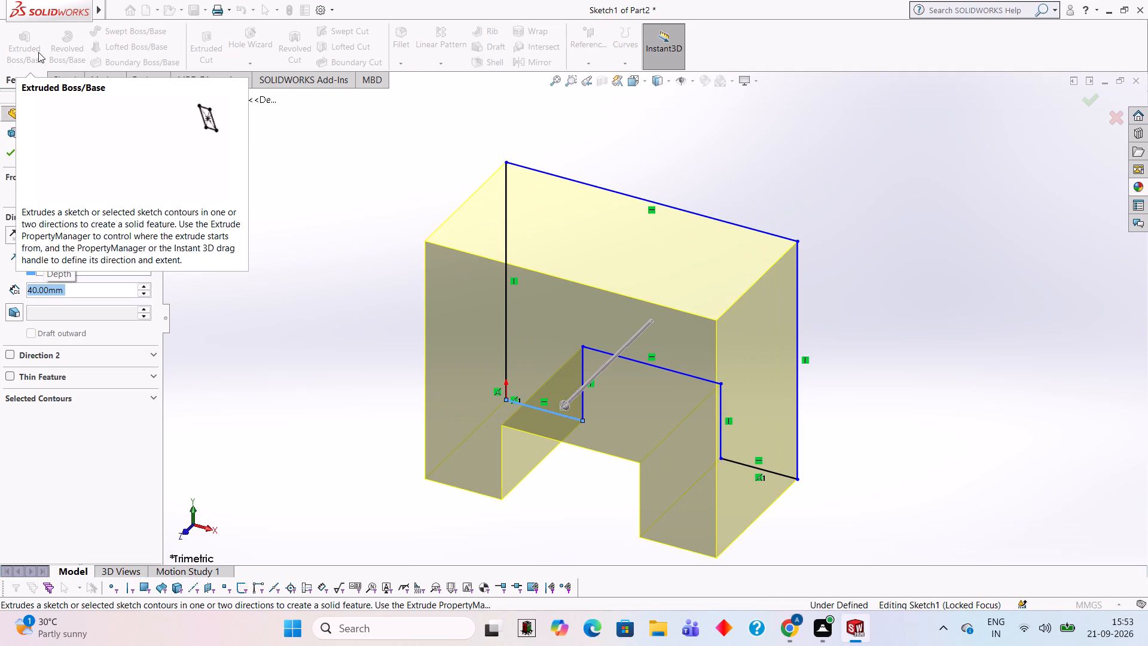
{"action": "left_click", "coordinate": [11, 147]}
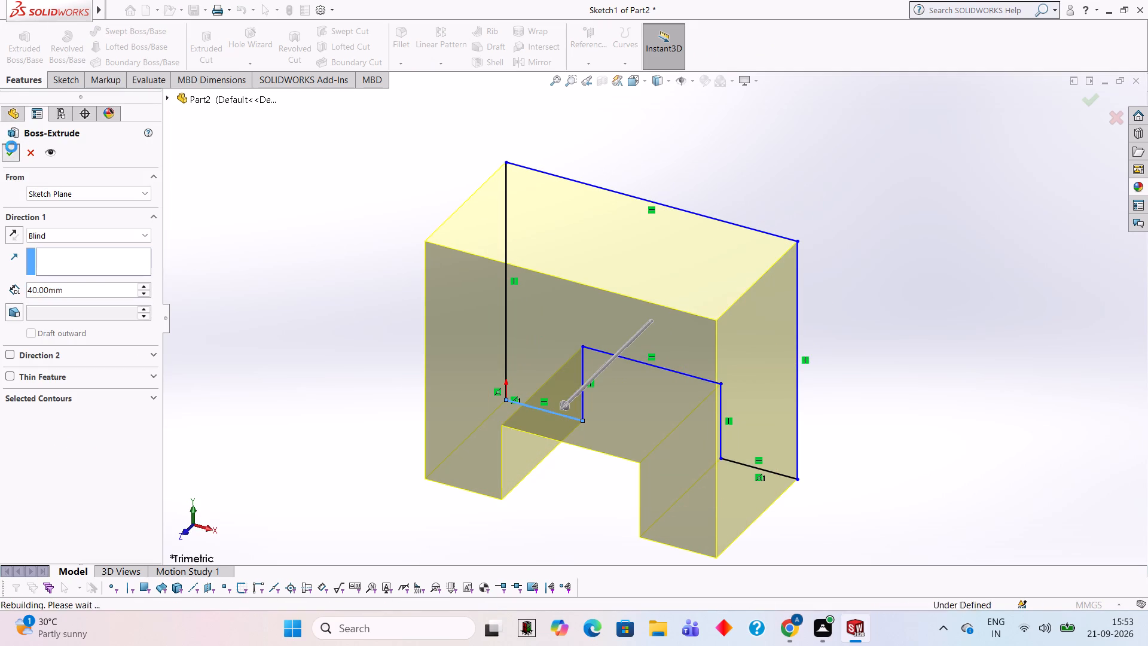
Switch to Calculator and compute 88 - 76.
{"action": "middle_click_drag", "start_coordinate": [830, 220], "coordinate": [847, 185]}
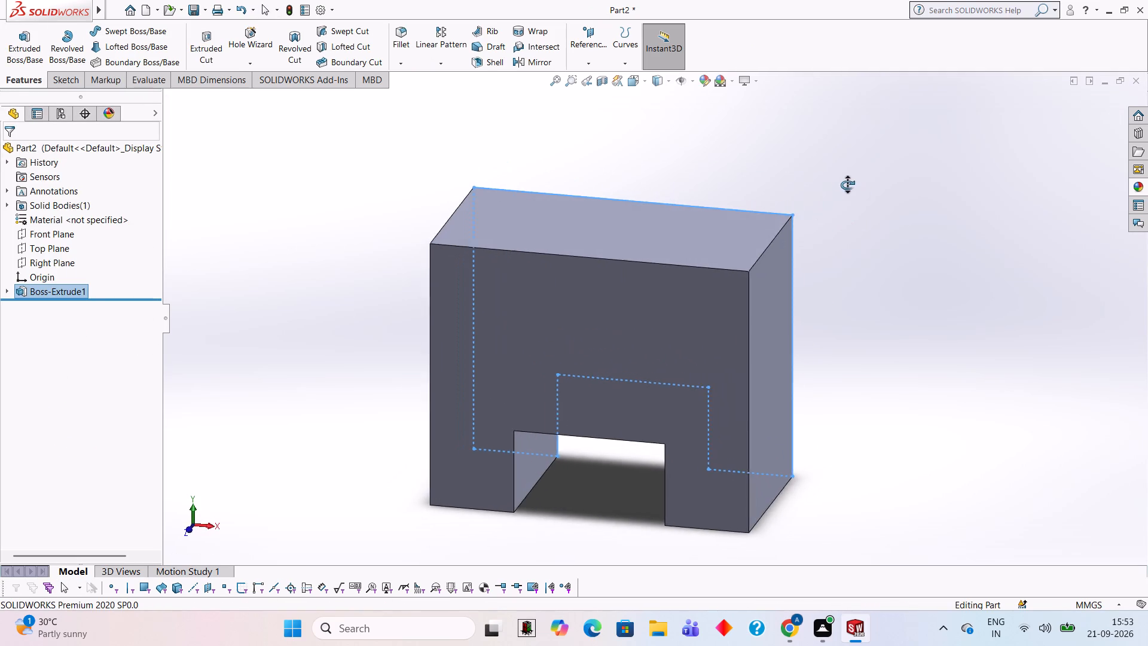
{"action": "middle_click_drag", "start_coordinate": [847, 185], "coordinate": [845, 184]}
{"action": "scroll", "coordinate": [841, 272], "scroll_direction": "up", "scroll_amount": 2}
{"action": "middle_click_drag", "start_coordinate": [832, 266], "coordinate": [851, 237]}
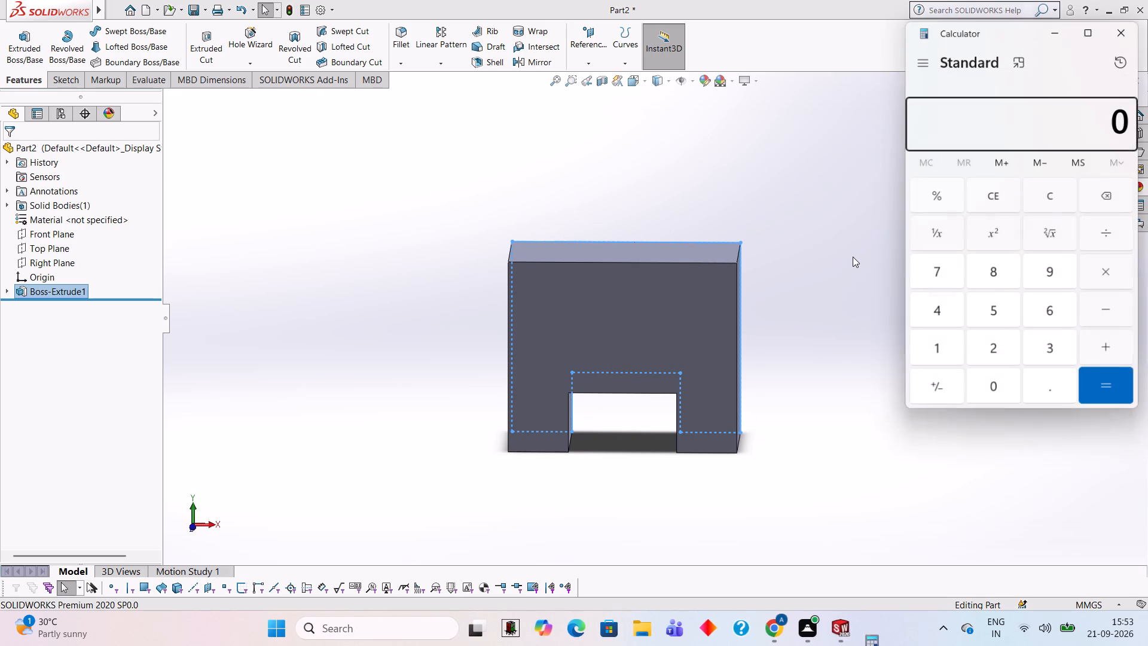
{"action": "type", "text": "88-76"}
{"action": "key", "text": "Return"}
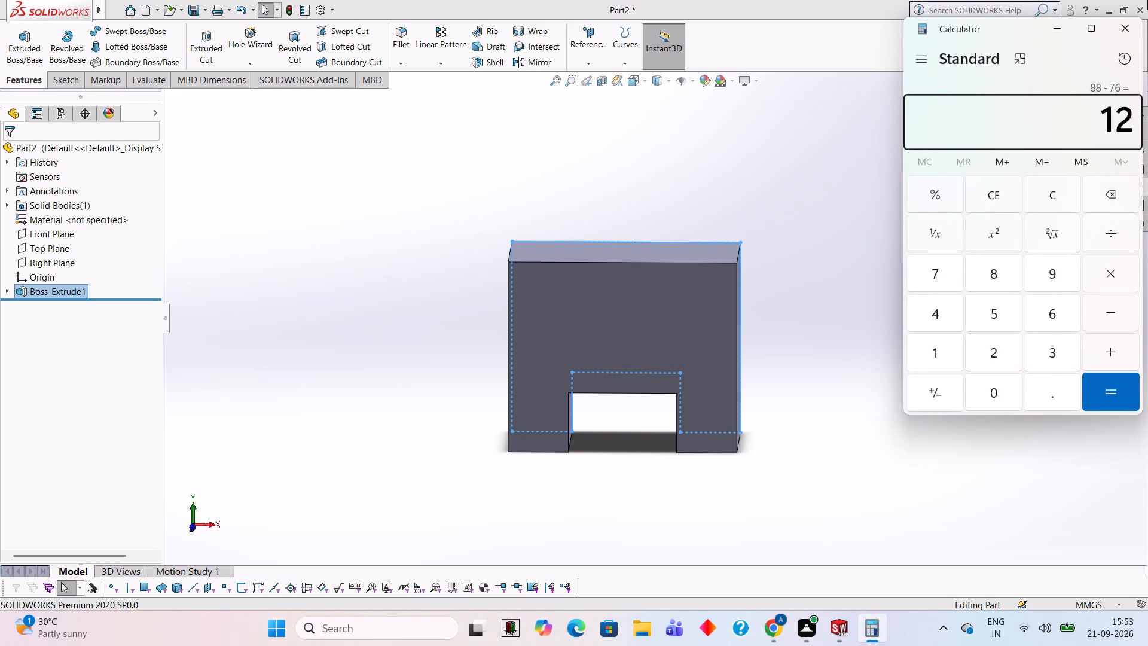
{"action": "left_click", "coordinate": [1128, 31]}
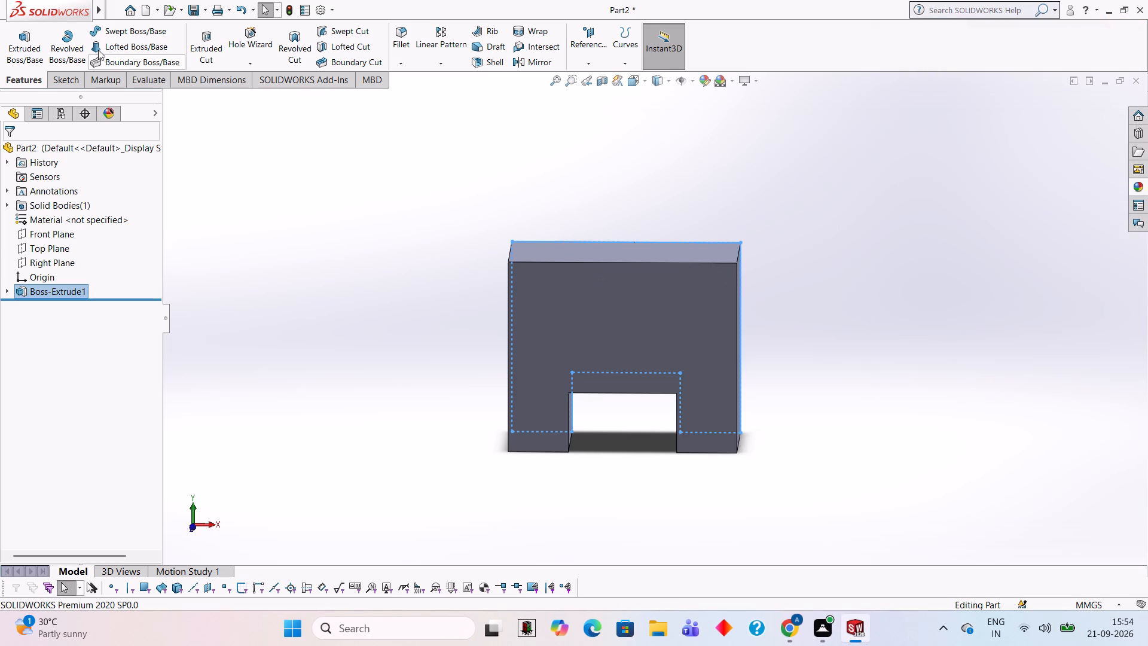
Open a sketch on the front face of the notched block and view it face-on.
{"action": "left_click", "coordinate": [627, 316]}
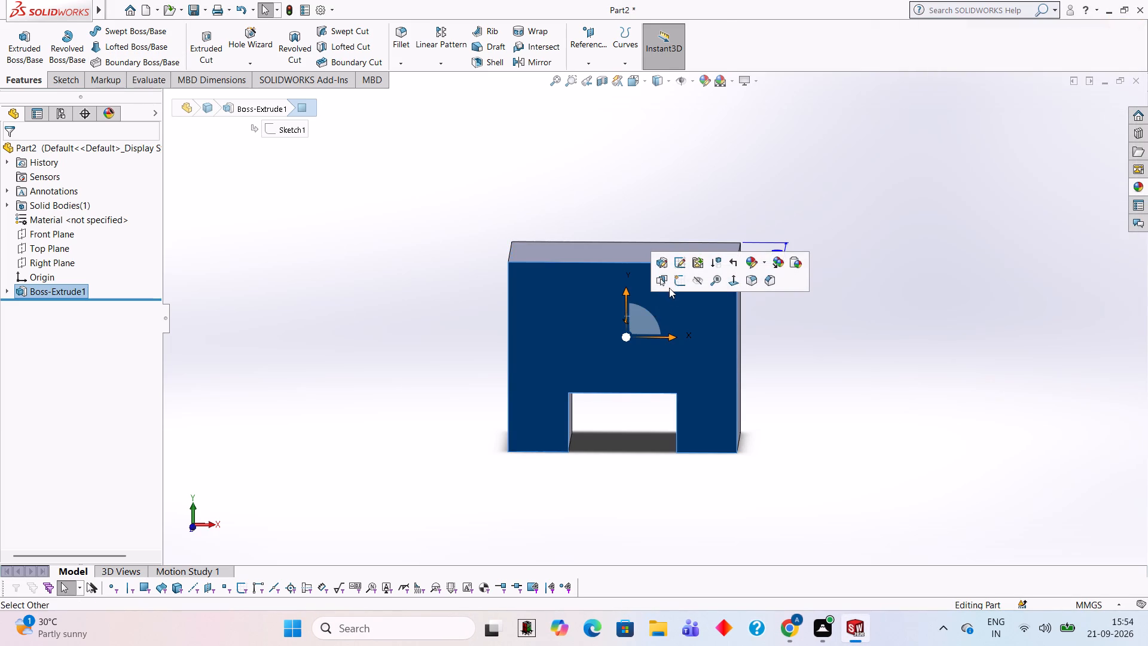
{"action": "left_click", "coordinate": [677, 283]}
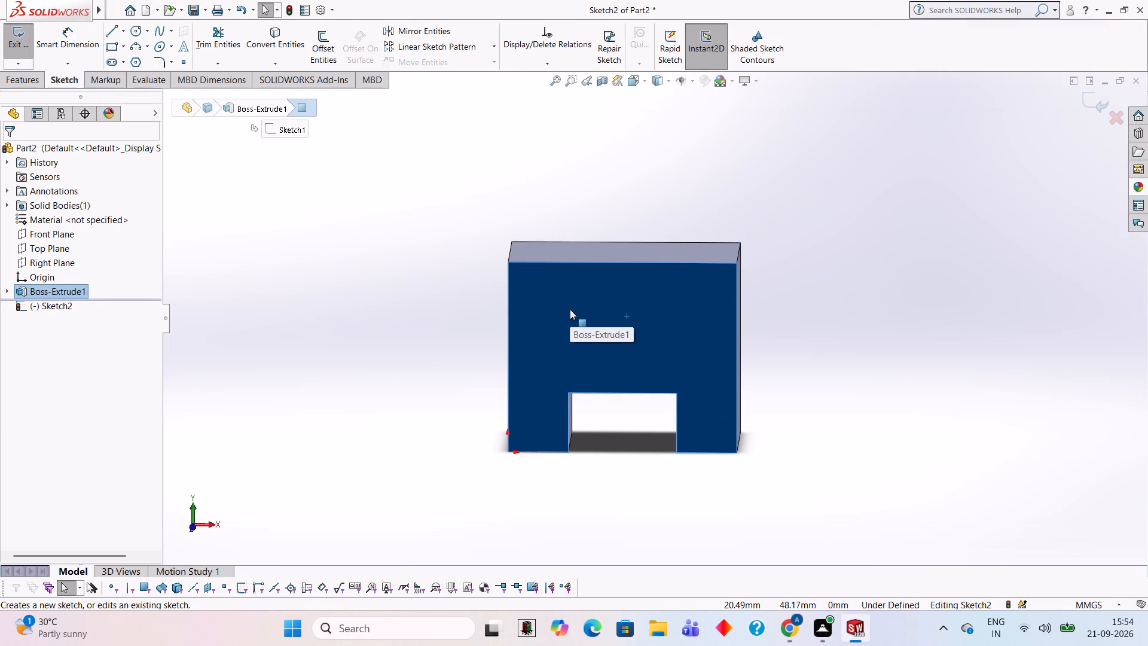
{"action": "key", "text": "ctrl+8"}
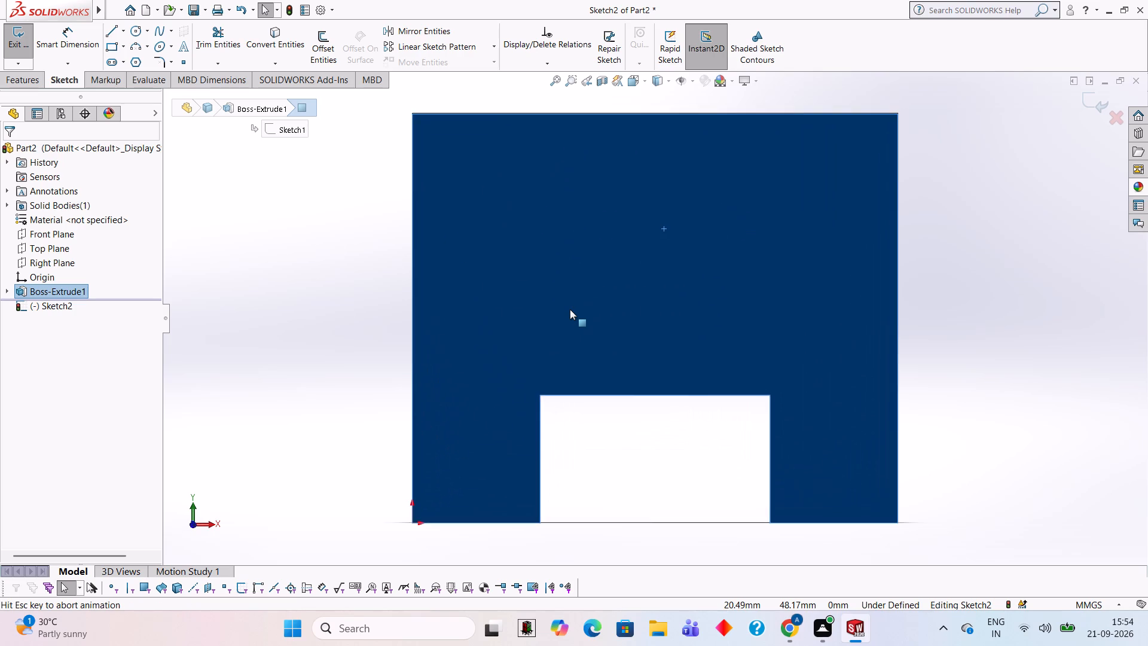
{"action": "scroll", "coordinate": [631, 320], "scroll_direction": "up", "scroll_amount": 3}
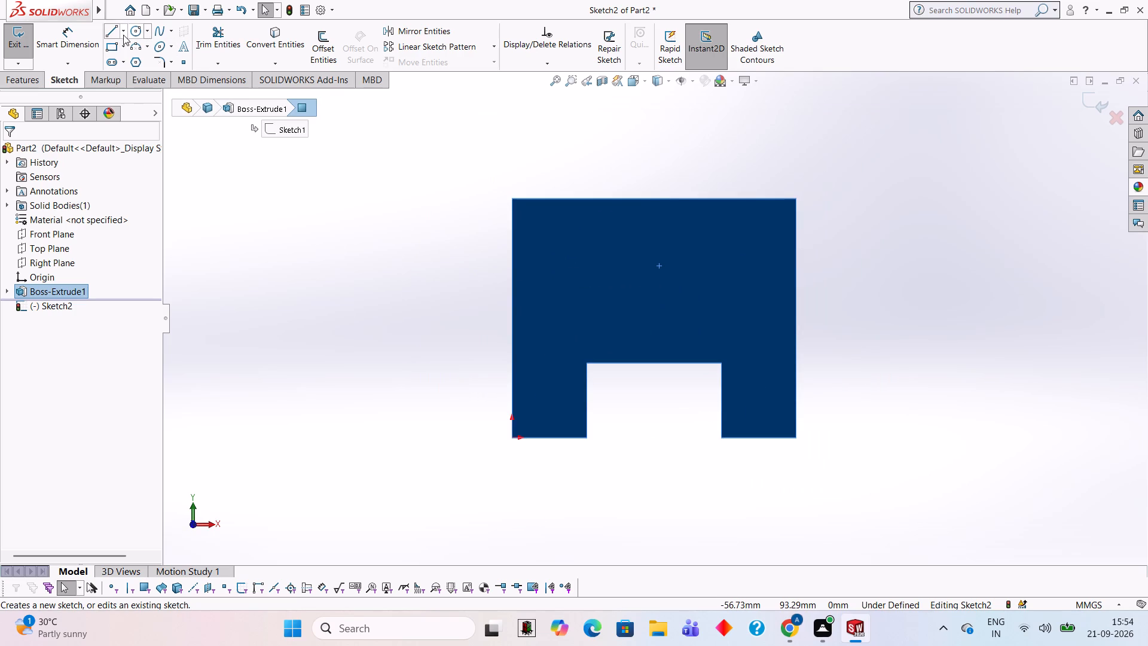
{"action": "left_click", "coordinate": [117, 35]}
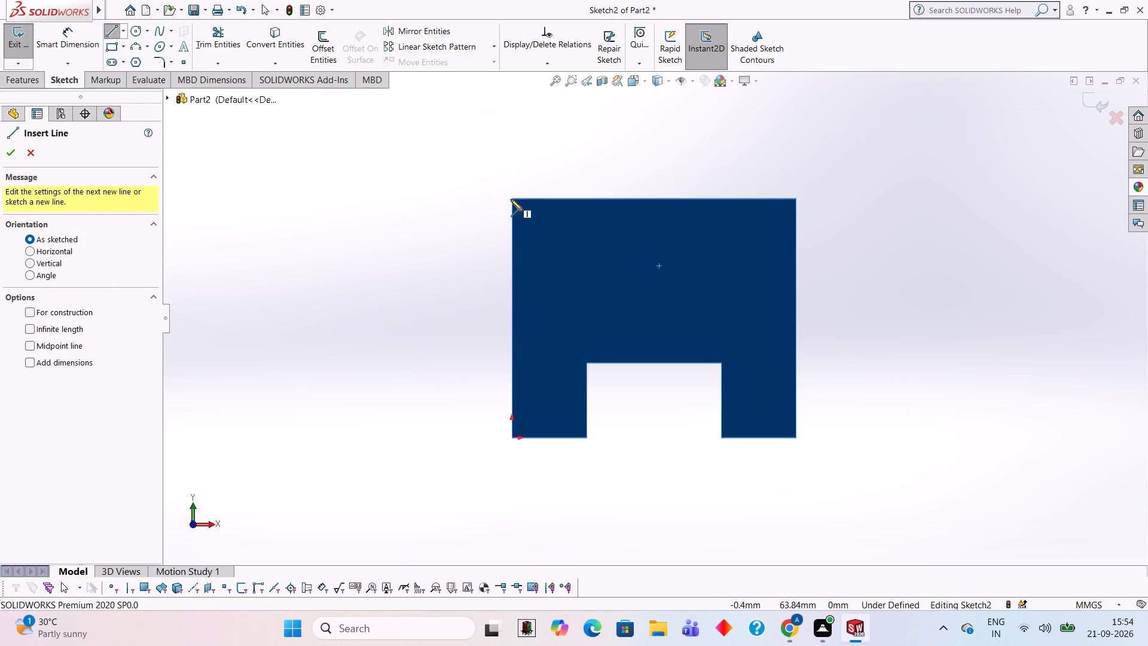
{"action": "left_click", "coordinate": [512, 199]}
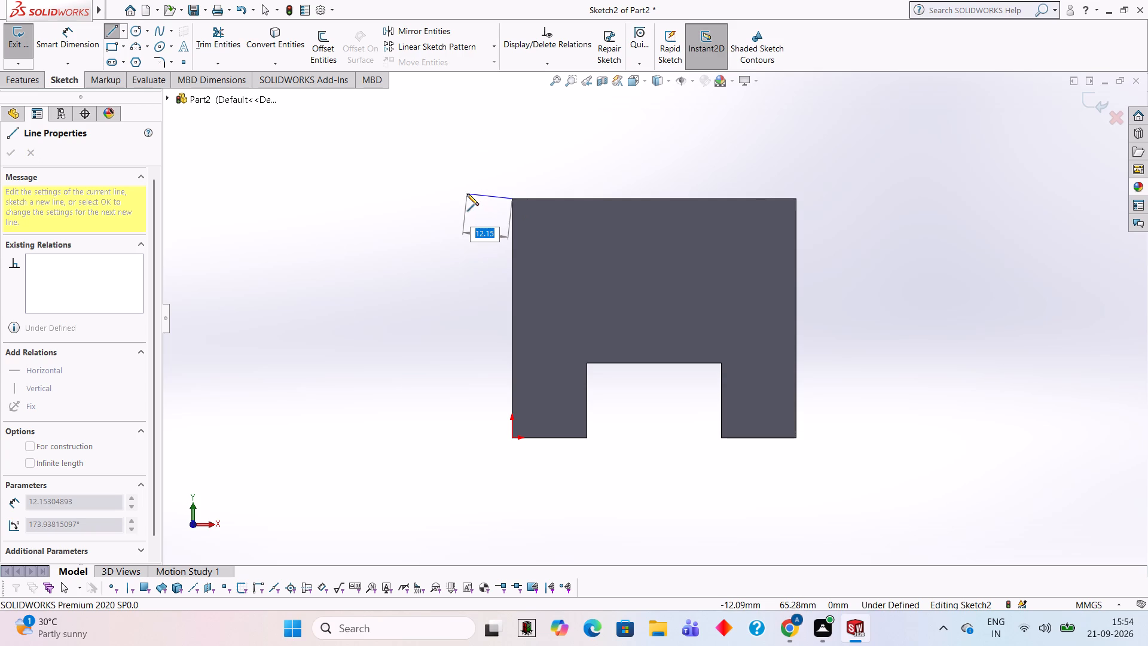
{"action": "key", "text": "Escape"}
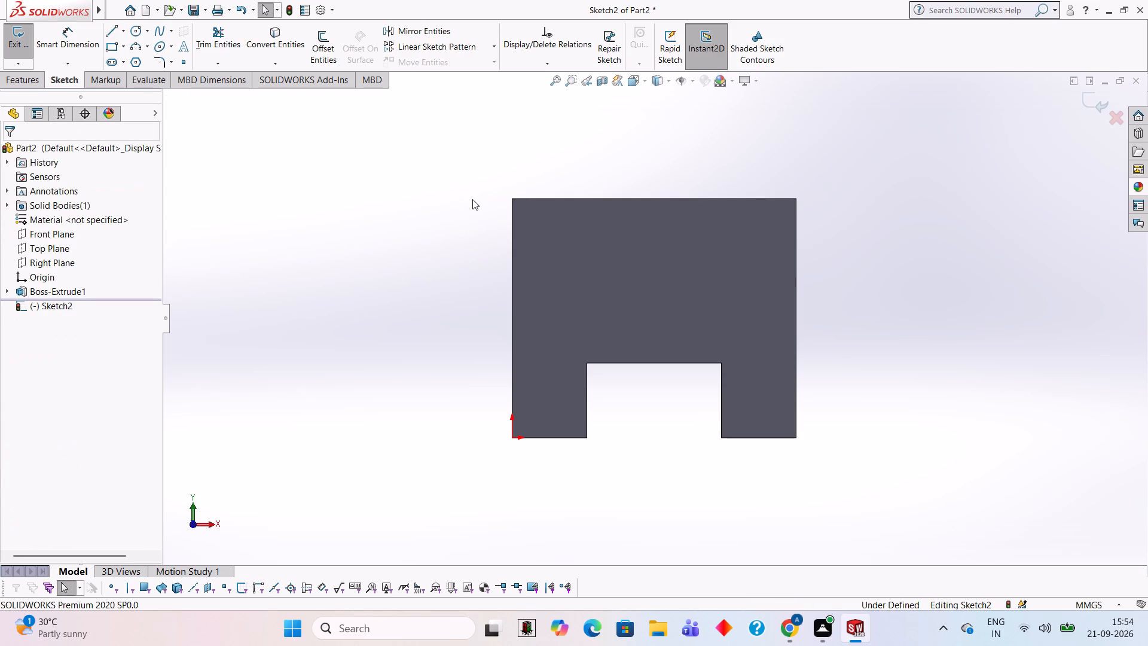
Sketch a 6 mm horizontal line outward from the block's upper-left corner, followed by a 5 mm vertical line upward.
{"action": "left_click", "coordinate": [111, 29]}
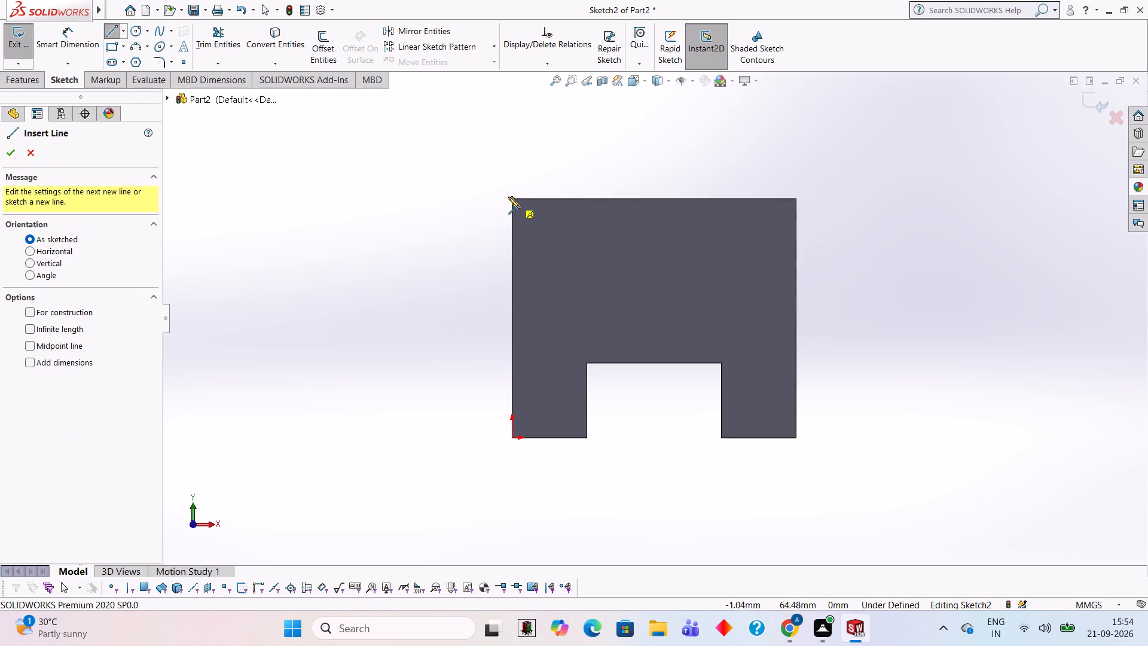
{"action": "left_click", "coordinate": [511, 199]}
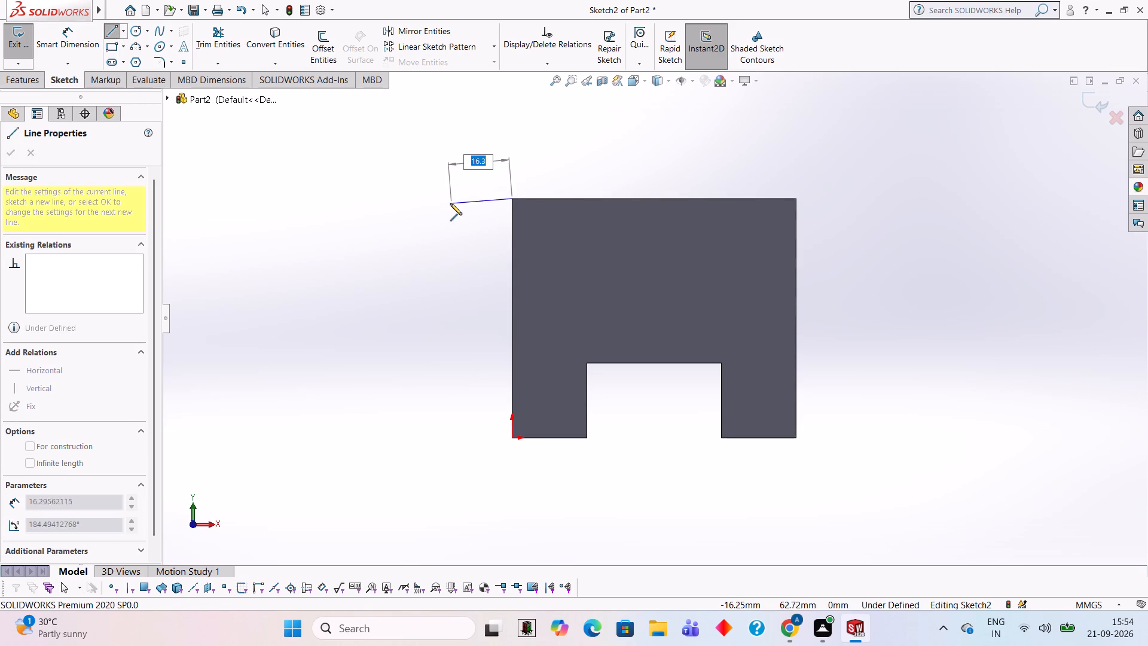
{"action": "key", "text": "6"}
{"action": "key", "text": "Return"}
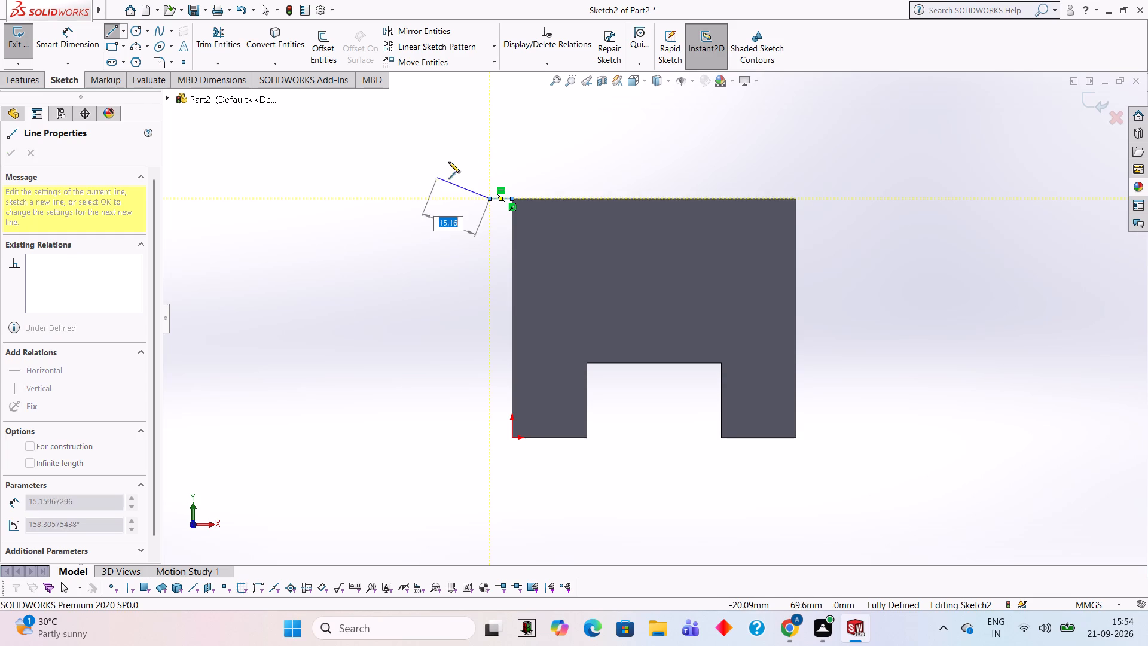
{"action": "key", "text": "5"}
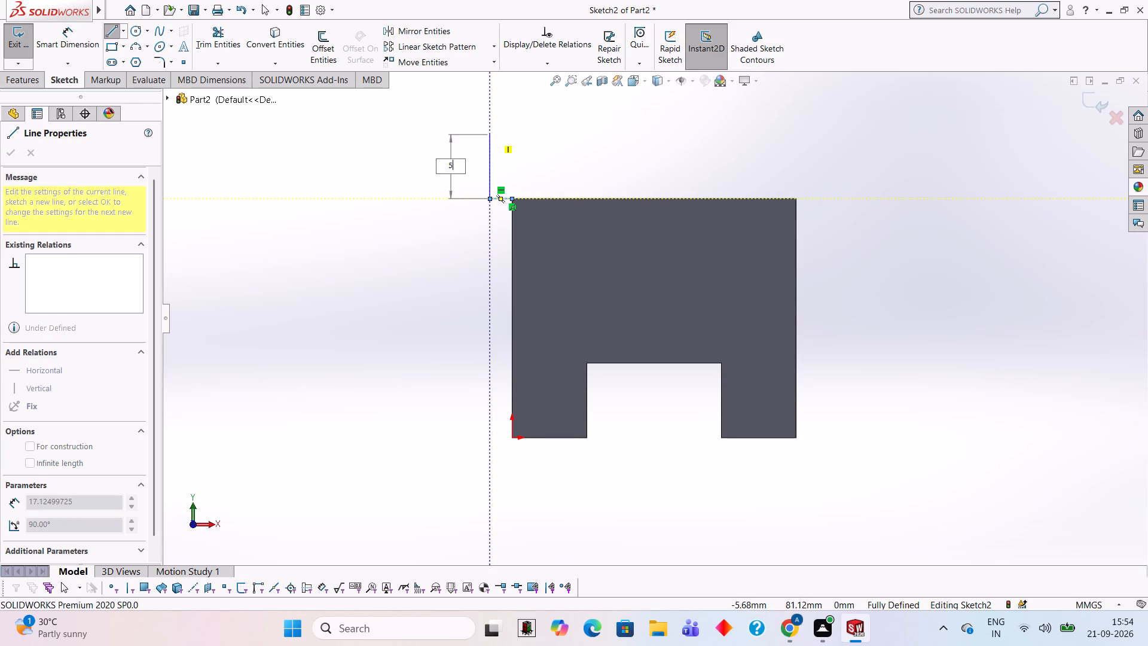
{"action": "key", "text": "Return"}
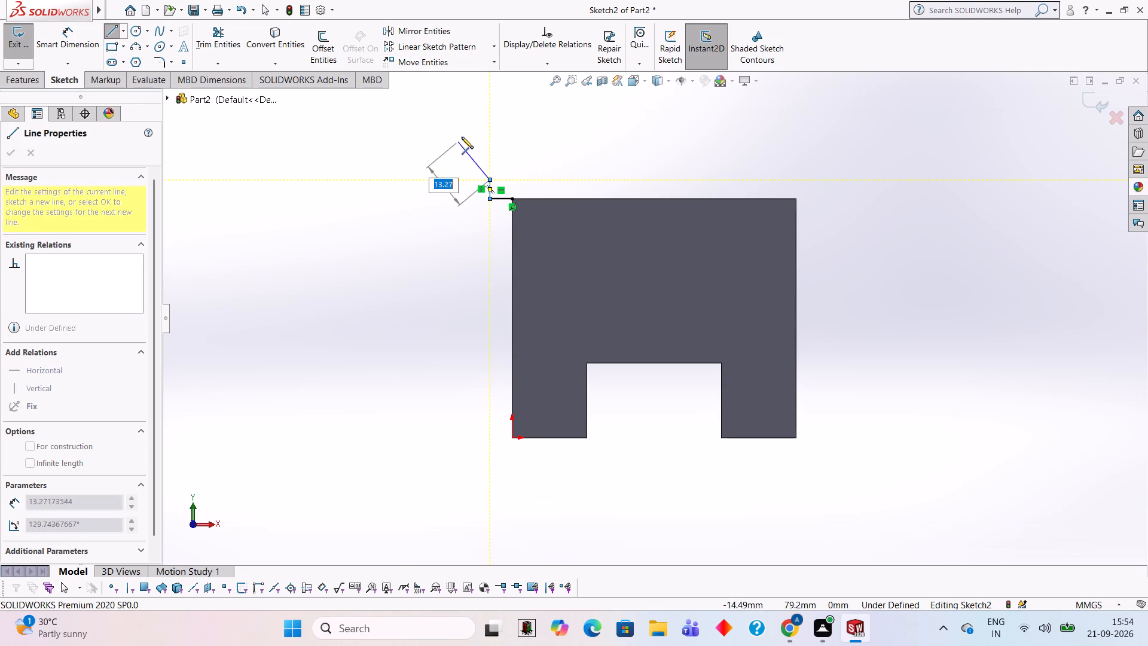
{"action": "key", "text": "Escape"}
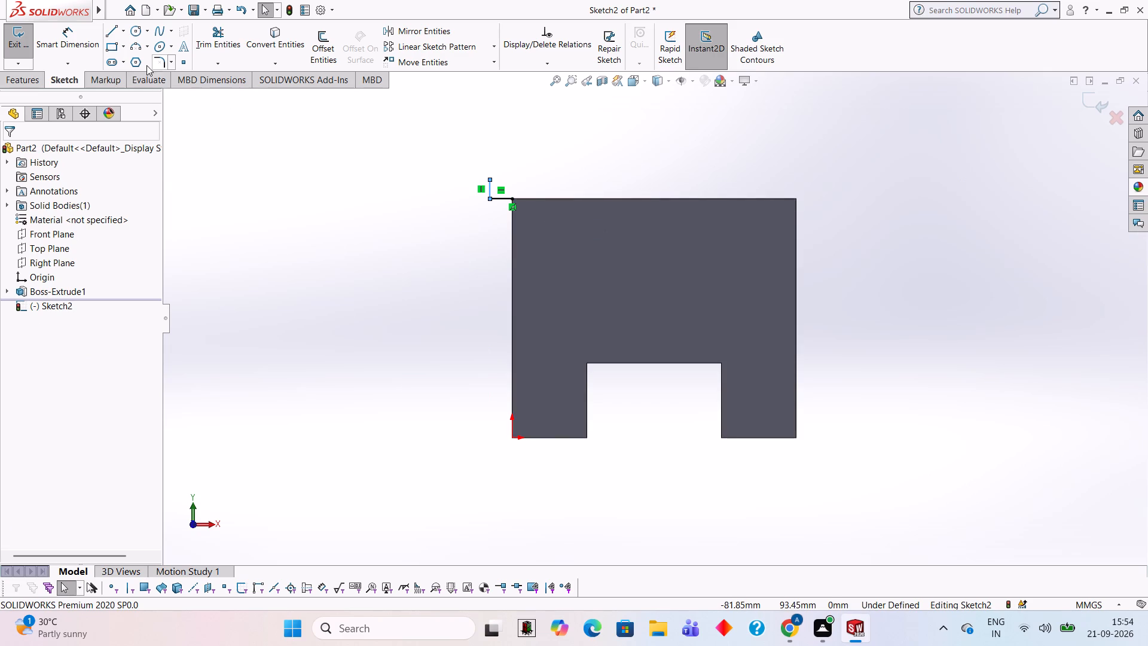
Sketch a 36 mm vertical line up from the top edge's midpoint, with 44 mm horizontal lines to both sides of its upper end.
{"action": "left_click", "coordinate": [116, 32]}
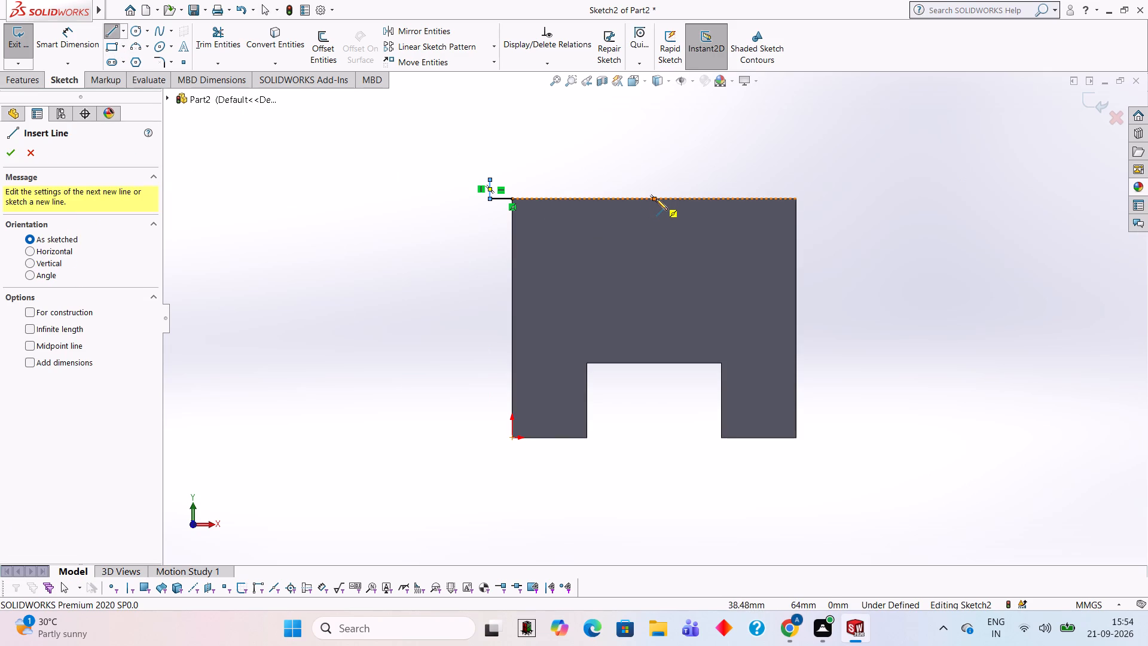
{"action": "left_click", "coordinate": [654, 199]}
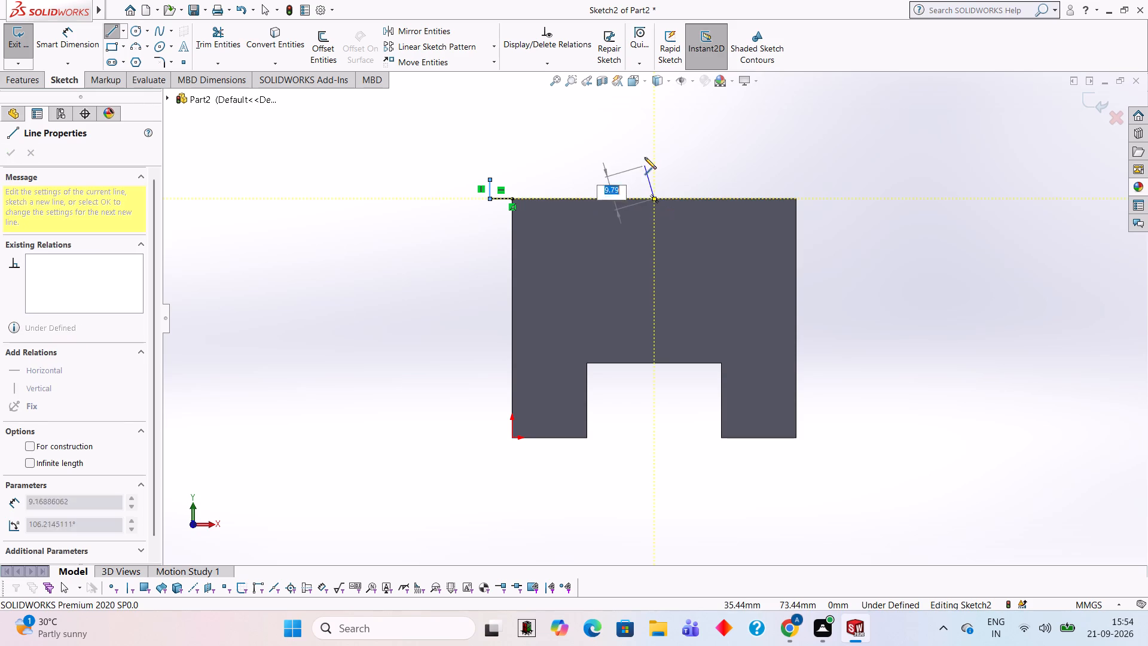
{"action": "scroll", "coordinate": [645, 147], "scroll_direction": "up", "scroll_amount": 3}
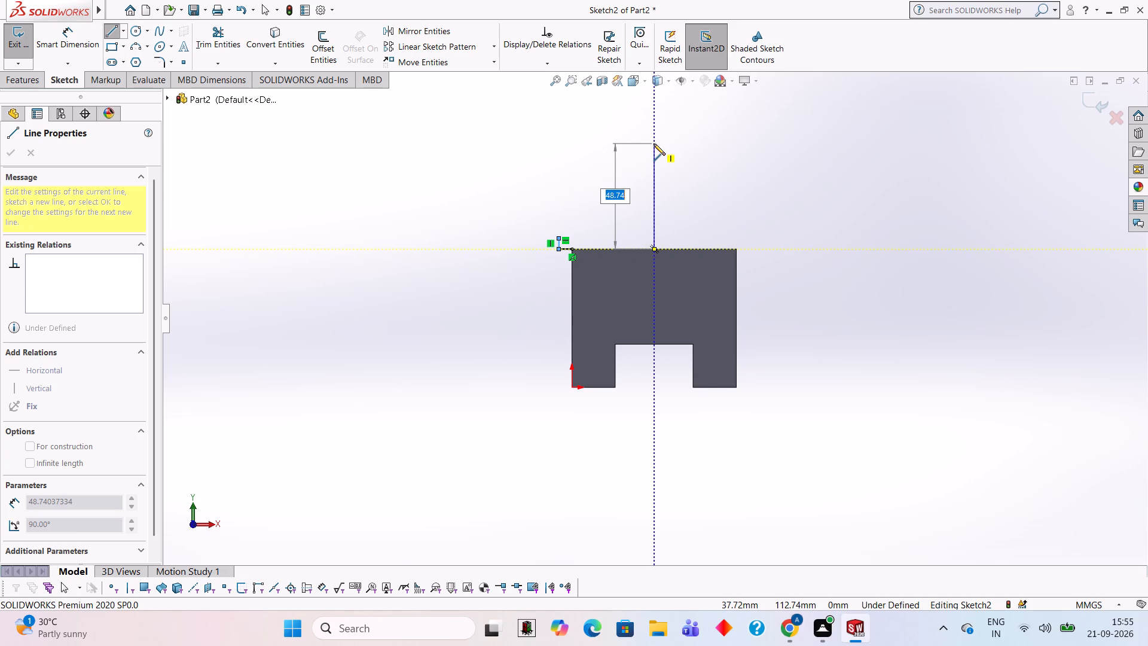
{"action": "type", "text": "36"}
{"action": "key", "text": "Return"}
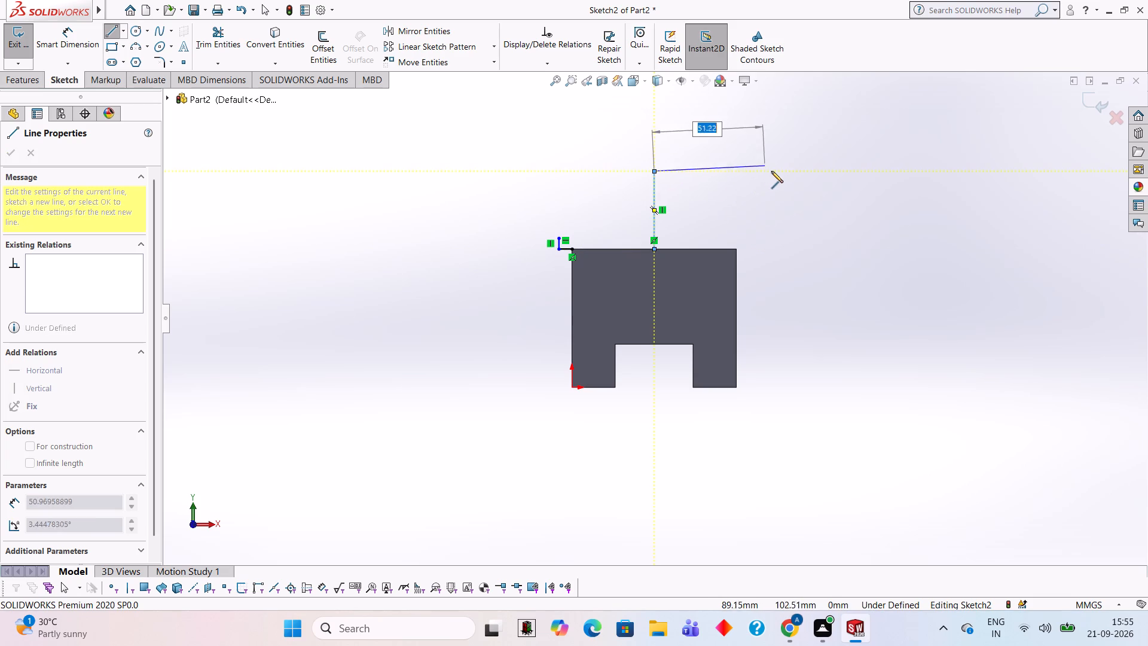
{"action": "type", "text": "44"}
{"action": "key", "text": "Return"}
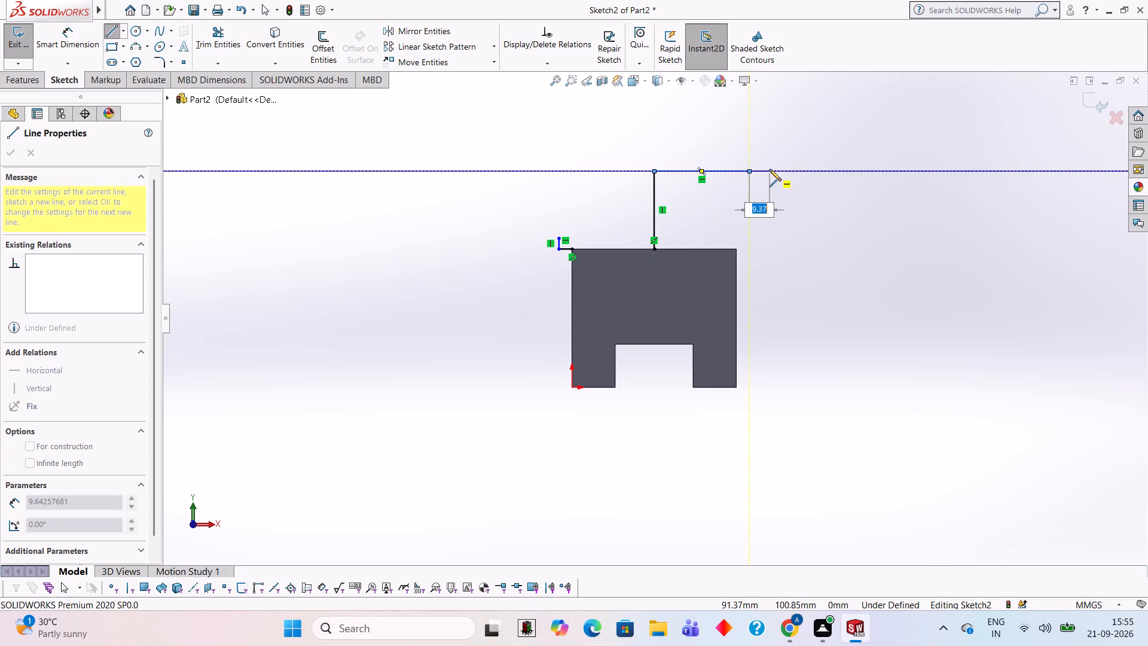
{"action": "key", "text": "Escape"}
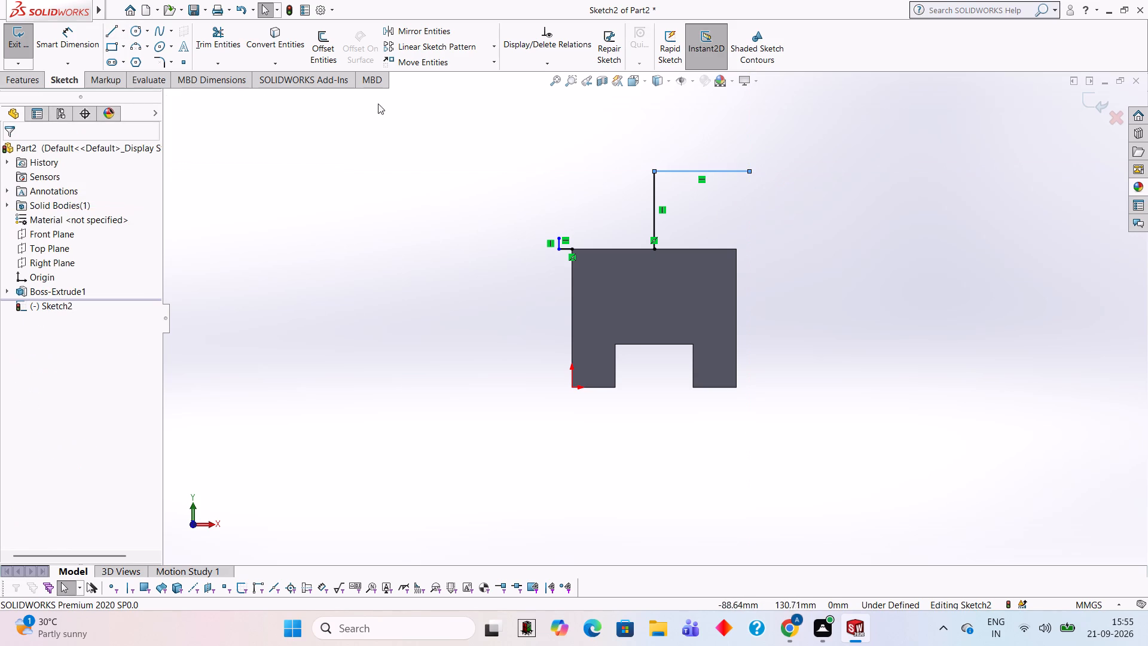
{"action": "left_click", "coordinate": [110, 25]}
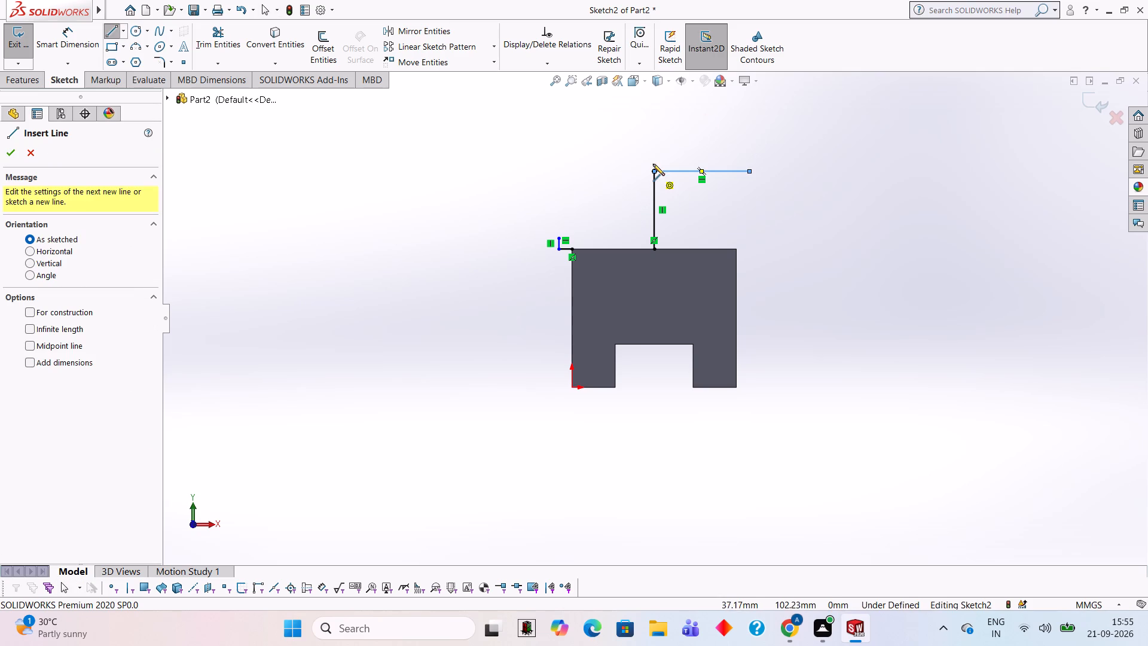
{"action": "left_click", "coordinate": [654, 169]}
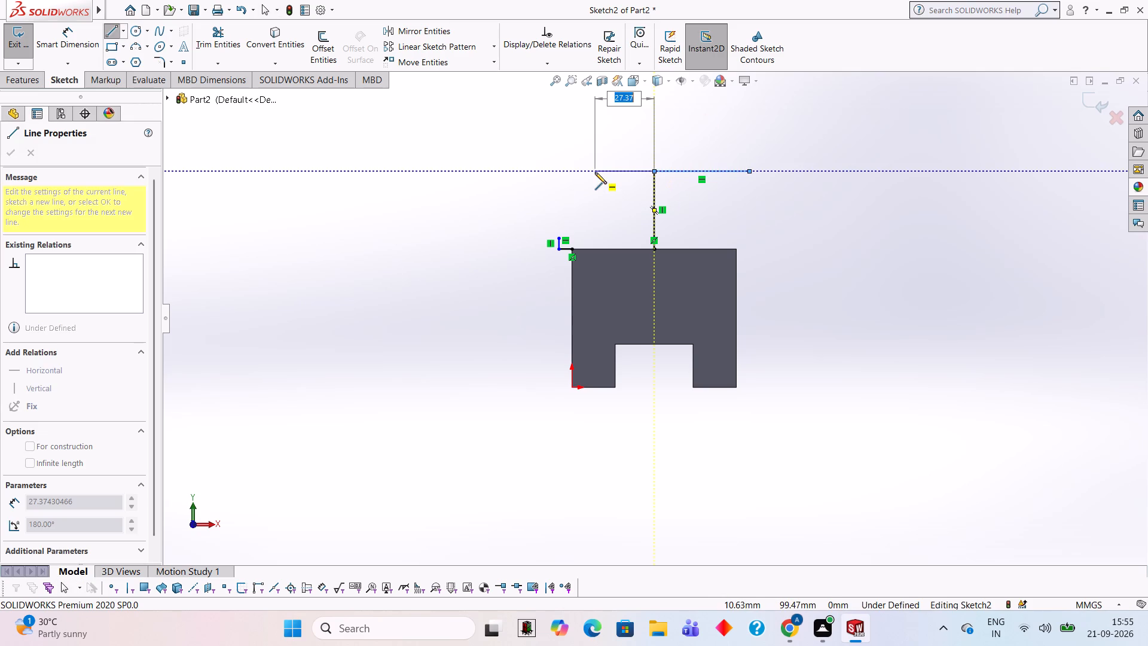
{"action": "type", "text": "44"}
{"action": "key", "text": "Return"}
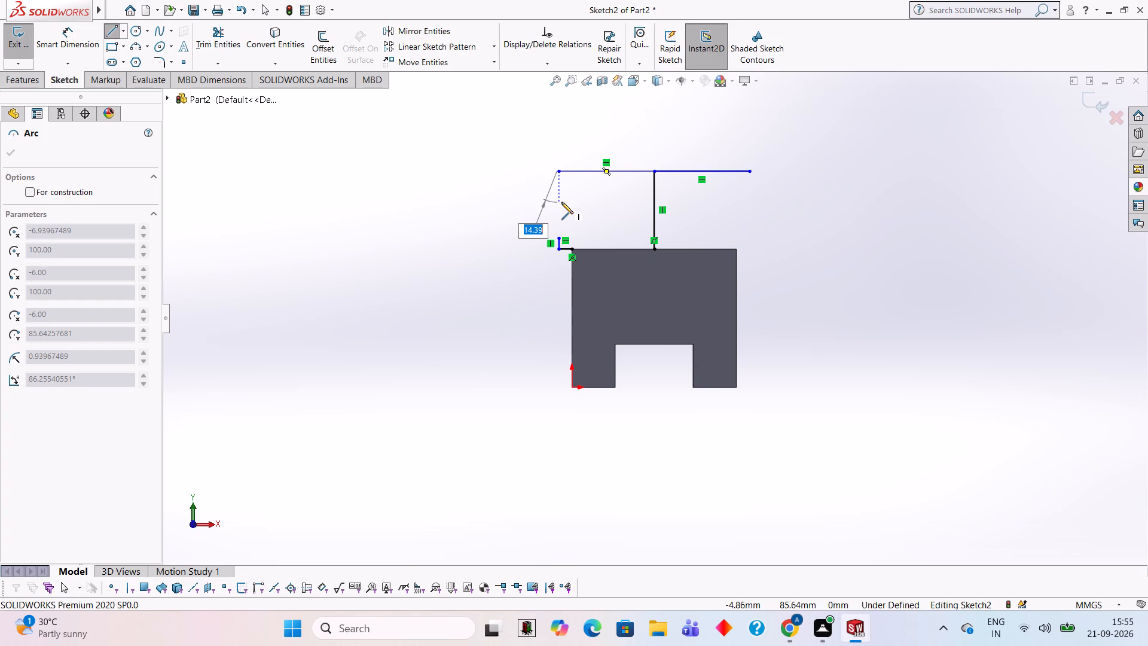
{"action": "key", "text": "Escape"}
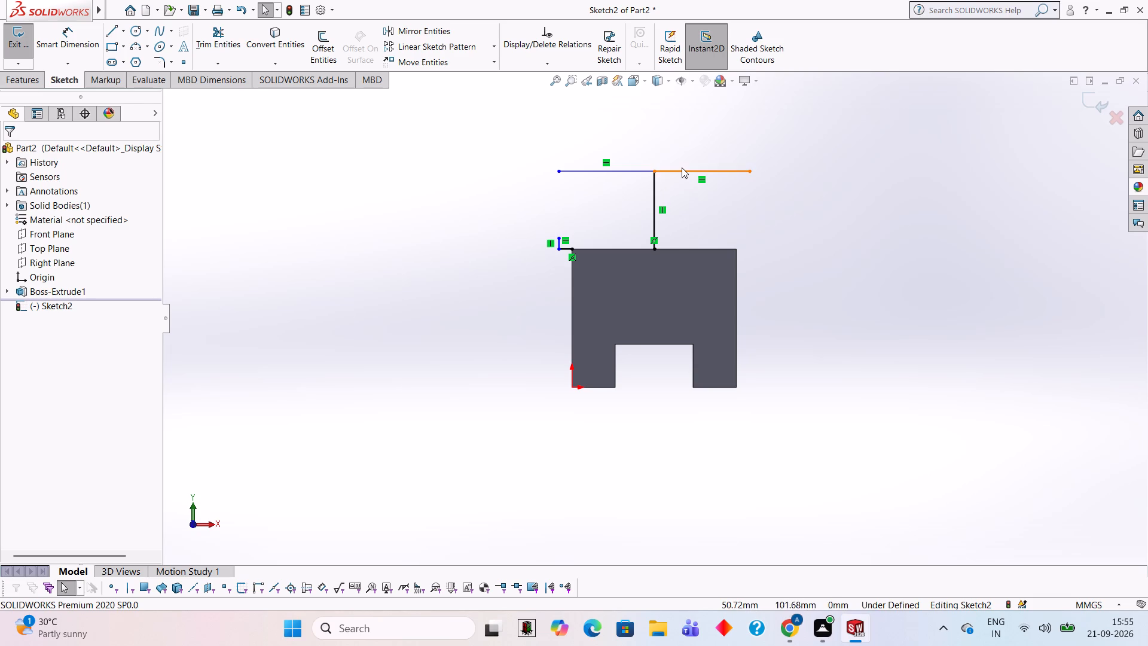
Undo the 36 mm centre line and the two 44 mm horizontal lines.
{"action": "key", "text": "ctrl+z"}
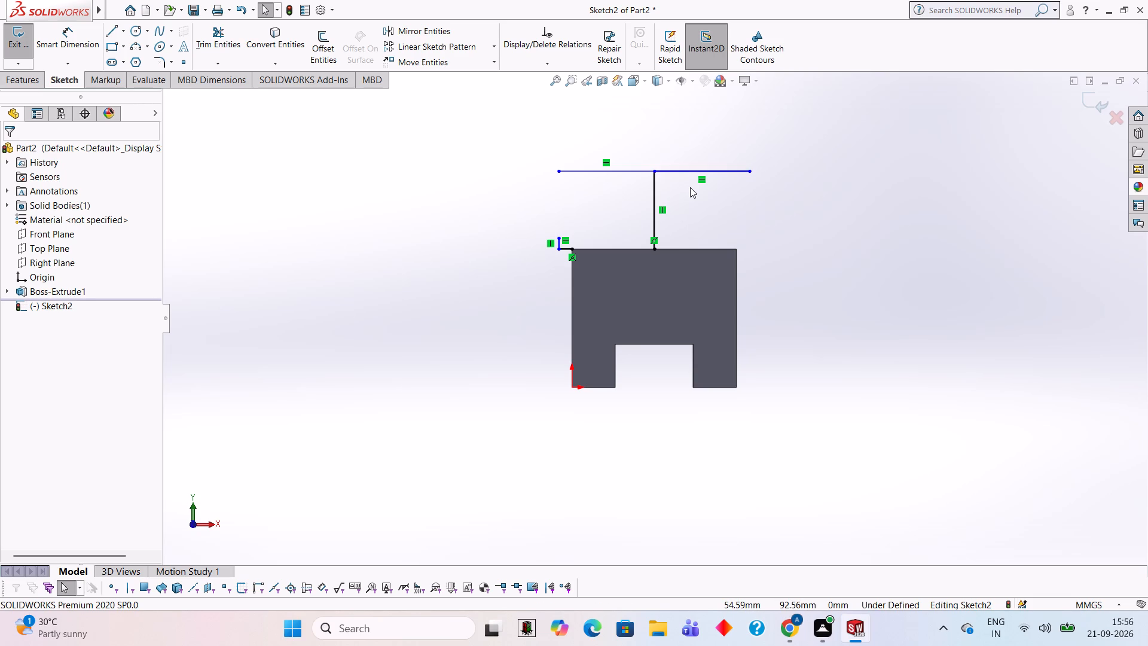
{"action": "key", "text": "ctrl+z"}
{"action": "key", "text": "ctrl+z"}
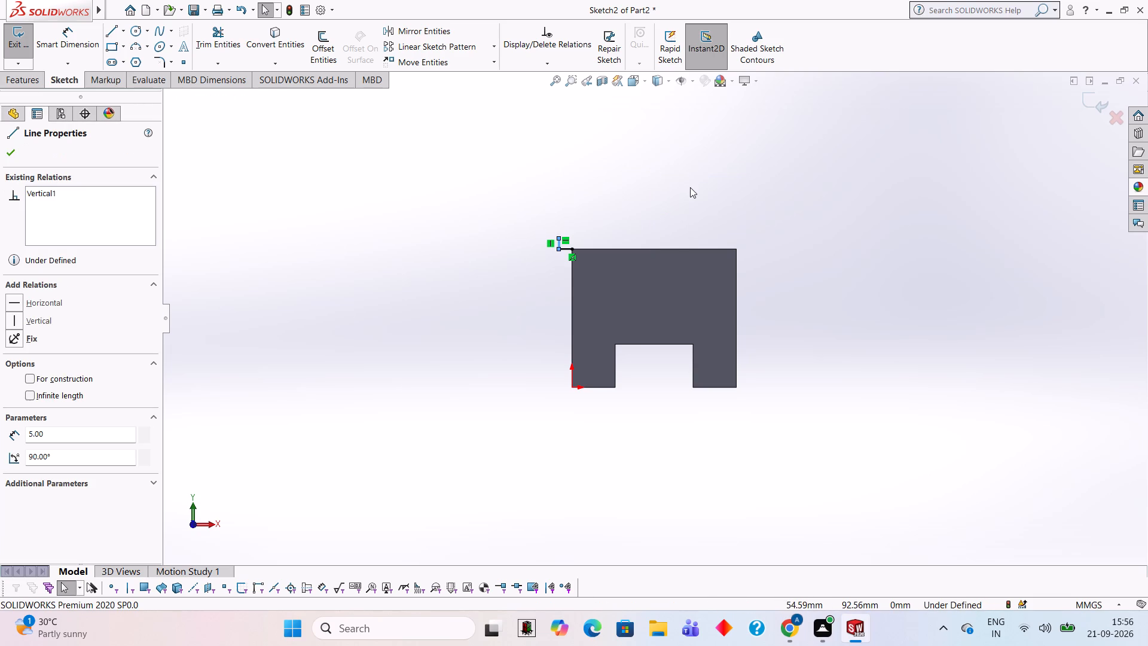
Sketch a 36 mm vertical line up from the top edge's midpoint and a 36 mm horizontal line rightward from its upper end.
{"action": "left_click", "coordinate": [109, 26]}
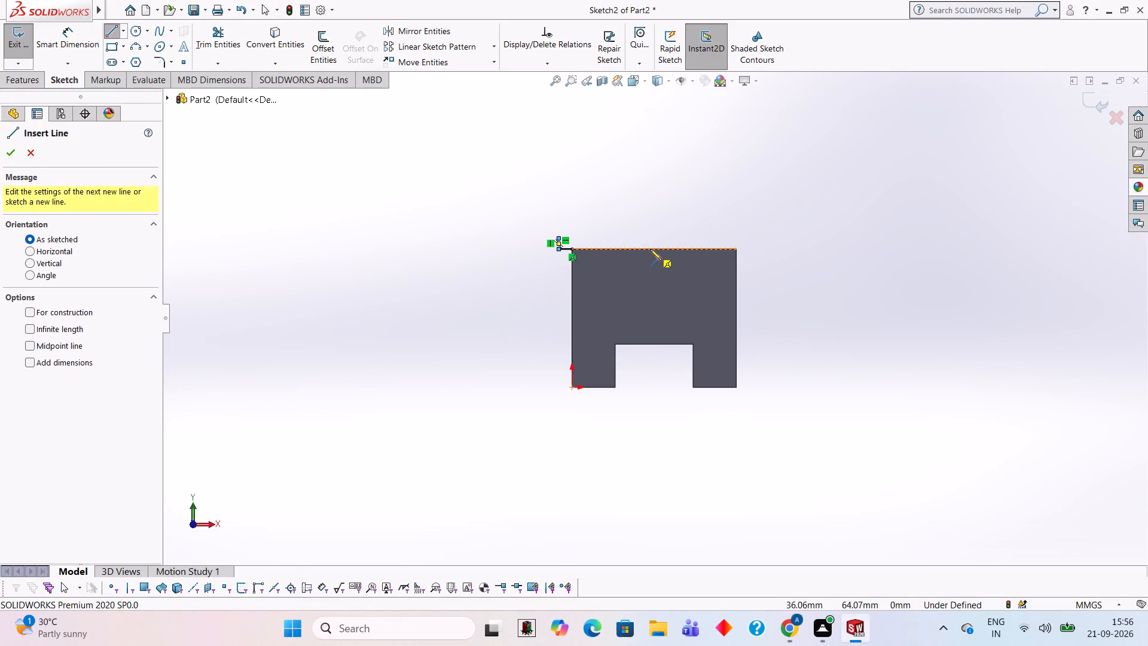
{"action": "left_click", "coordinate": [654, 250]}
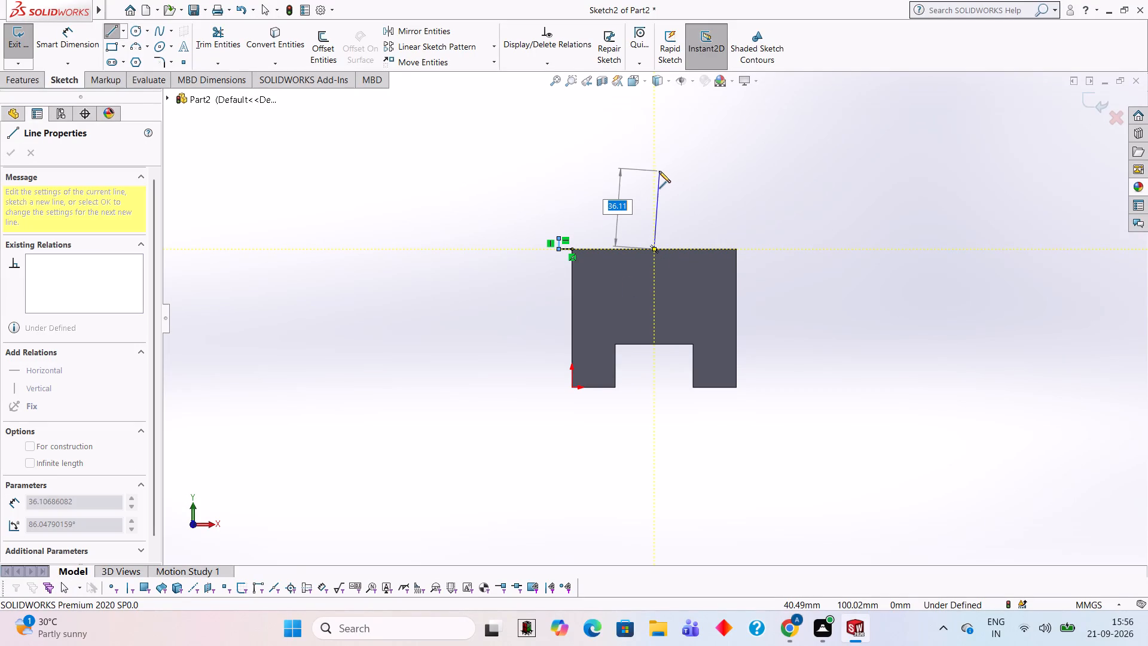
{"action": "type", "text": "36"}
{"action": "key", "text": "Return"}
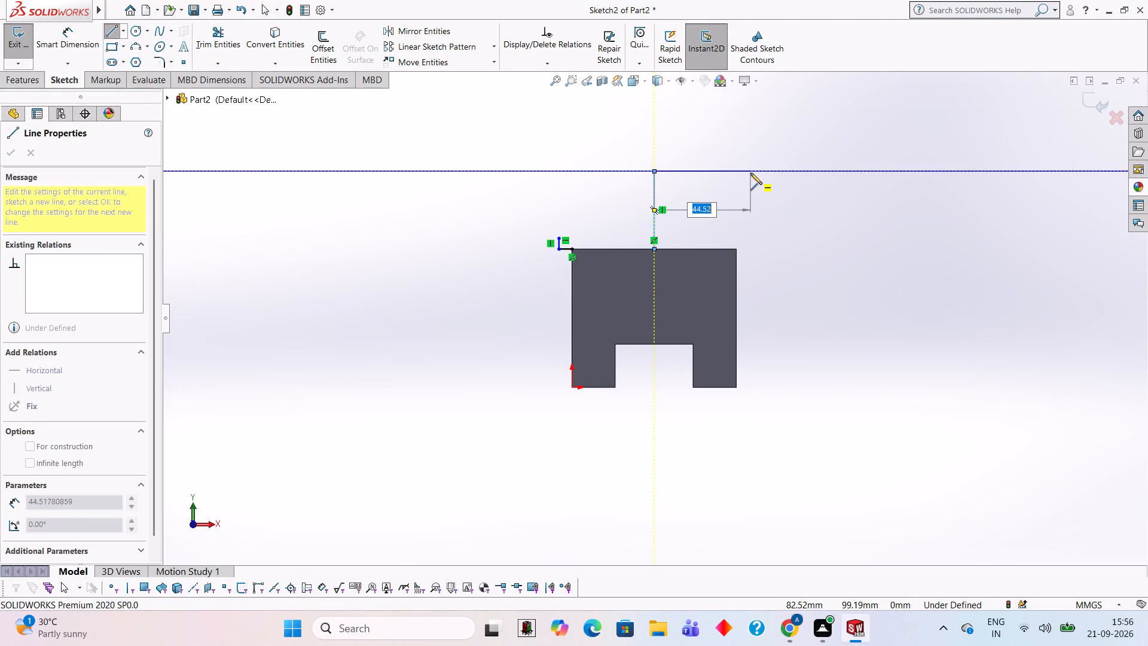
{"action": "type", "text": "36"}
{"action": "key", "text": "Return"}
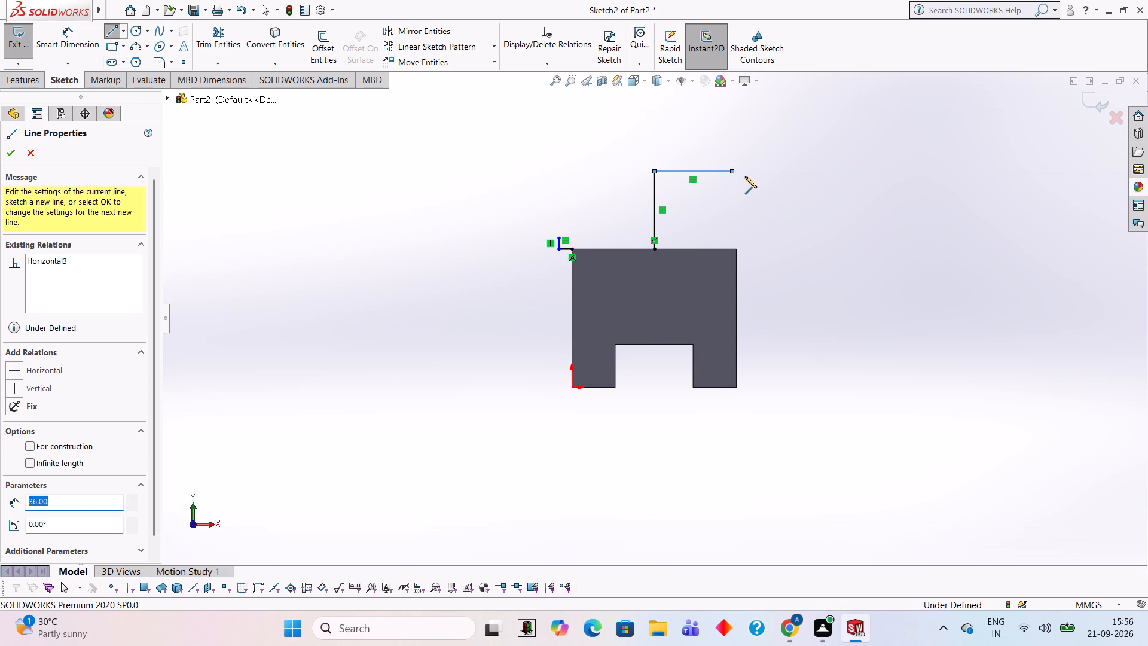
{"action": "key", "text": "Escape"}
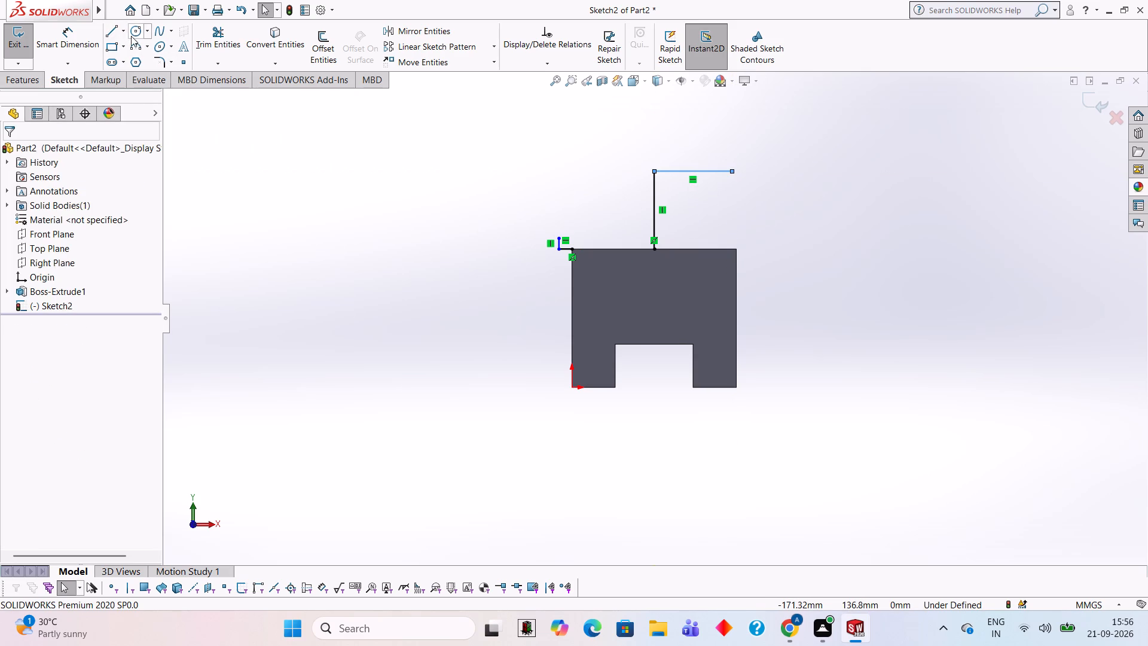
Sketch a 36 mm horizontal line leftward from the centre line's upper end and a slanted line down to the left 5 mm line.
{"action": "left_click", "coordinate": [112, 32]}
{"action": "left_click", "coordinate": [656, 170]}
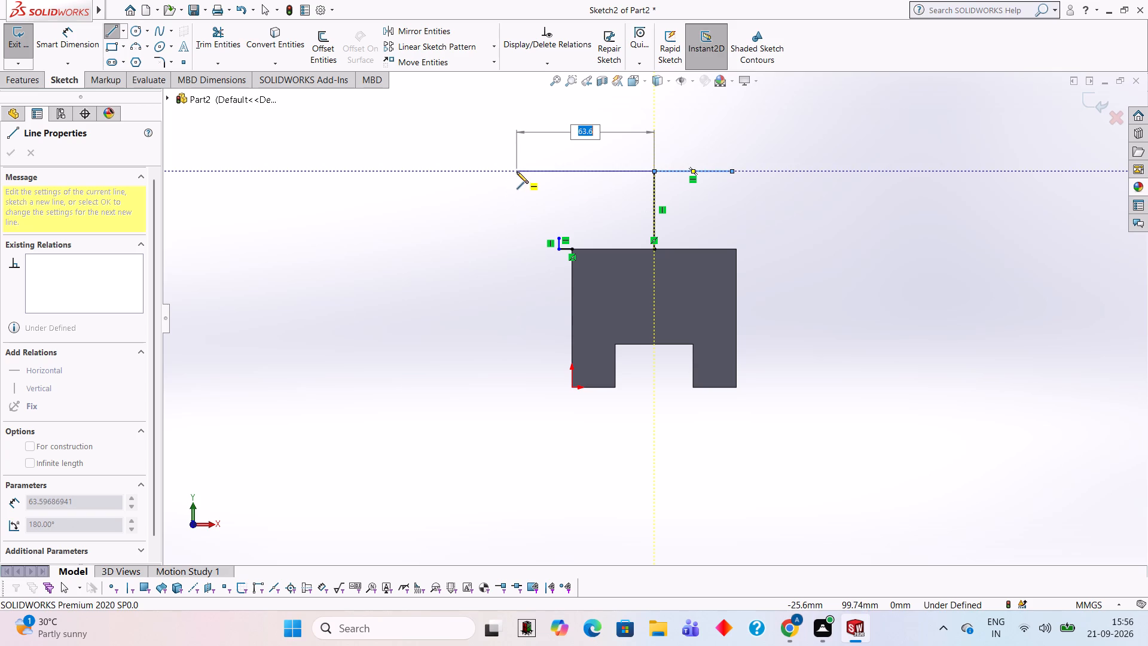
{"action": "type", "text": "36"}
{"action": "key", "text": "Return"}
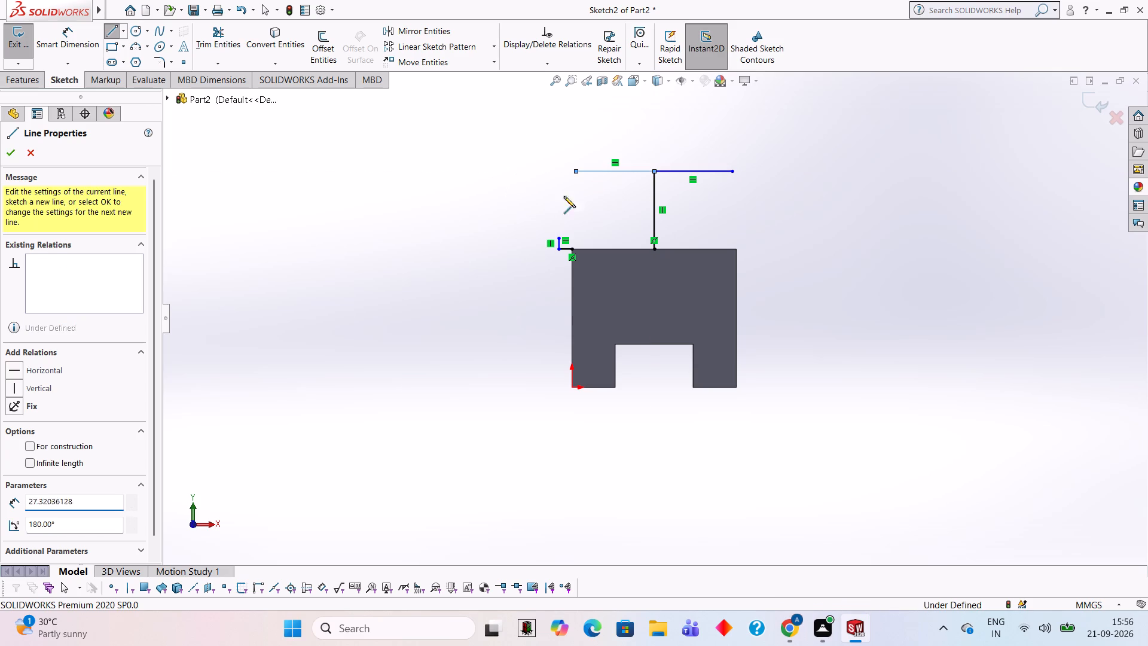
{"action": "left_click", "coordinate": [558, 237]}
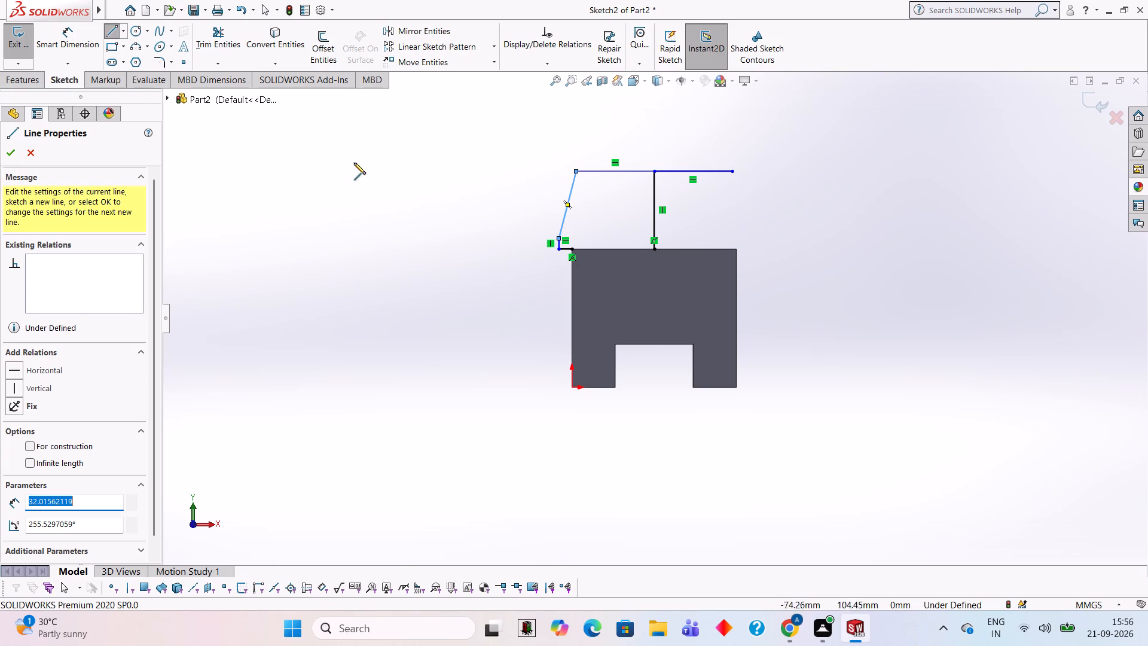
From the block's upper-right corner, sketch a 6 mm line outward, a 5 mm line upward and a slanted line to the top line's right end.
{"action": "left_click", "coordinate": [737, 248]}
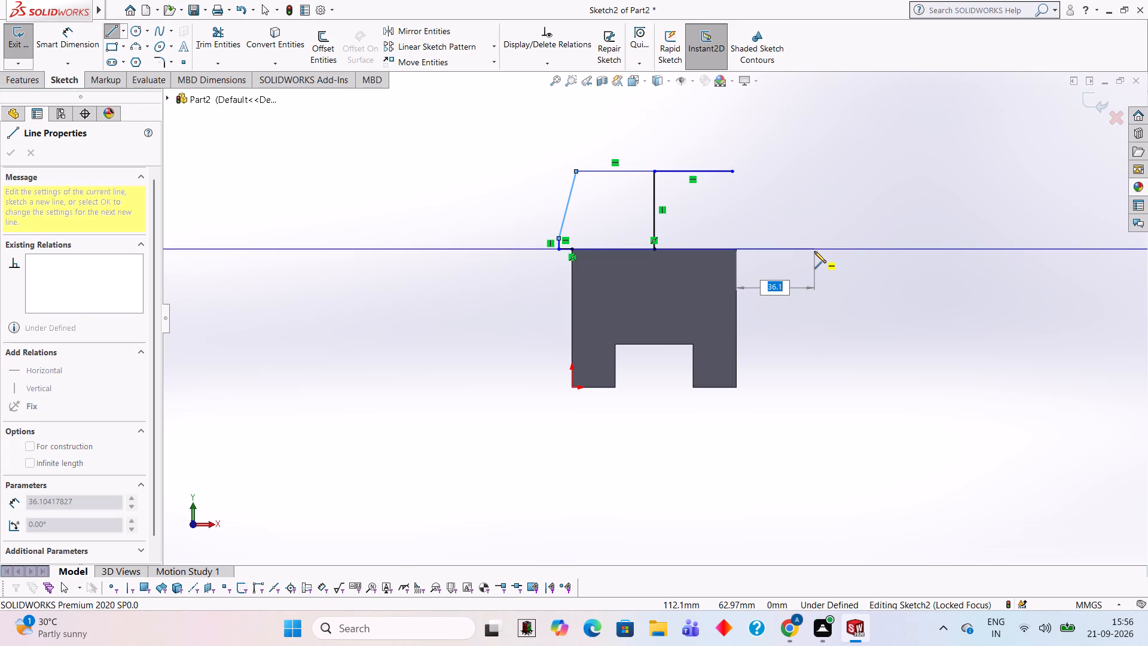
{"action": "key", "text": "6"}
{"action": "key", "text": "Return"}
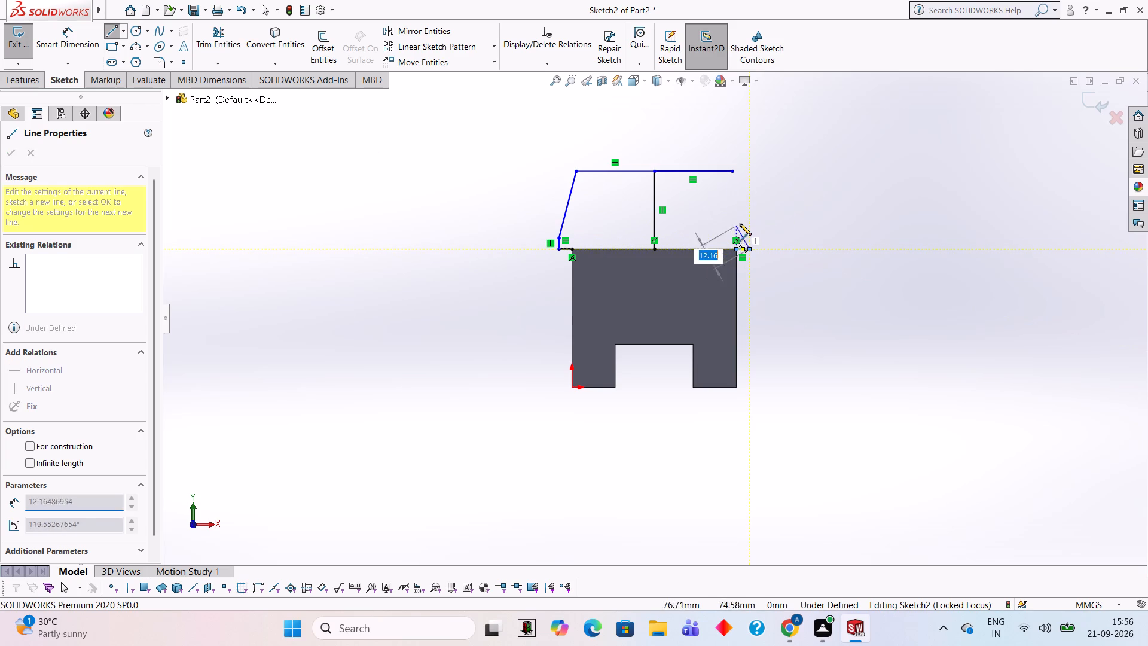
{"action": "key", "text": "5"}
{"action": "key", "text": "Return"}
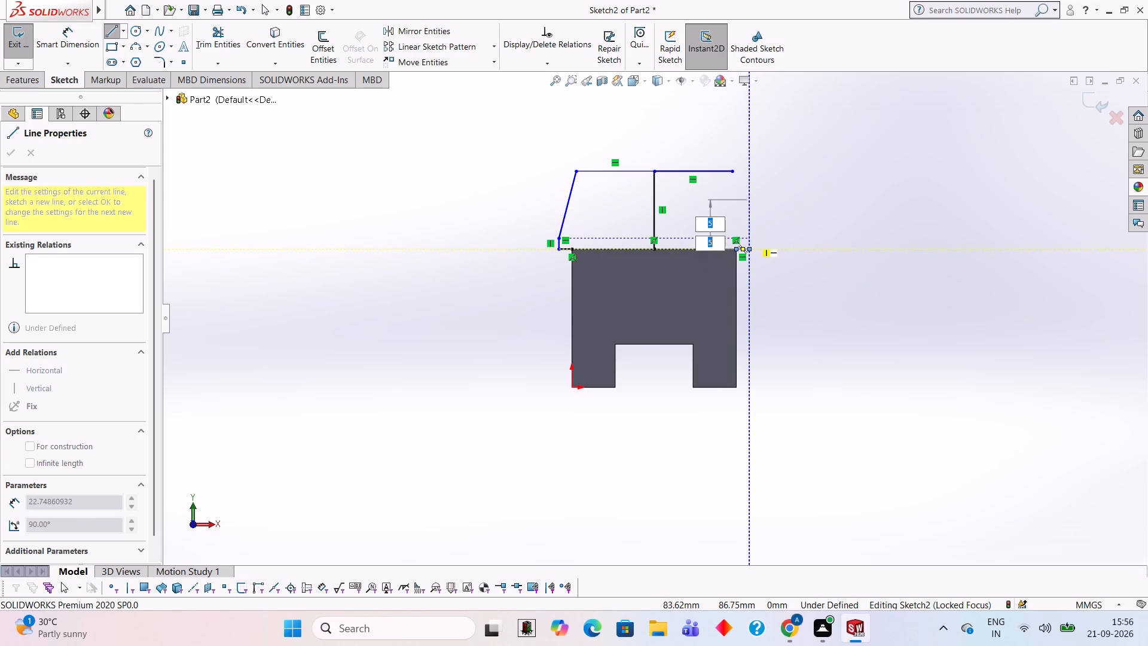
{"action": "left_click", "coordinate": [734, 170]}
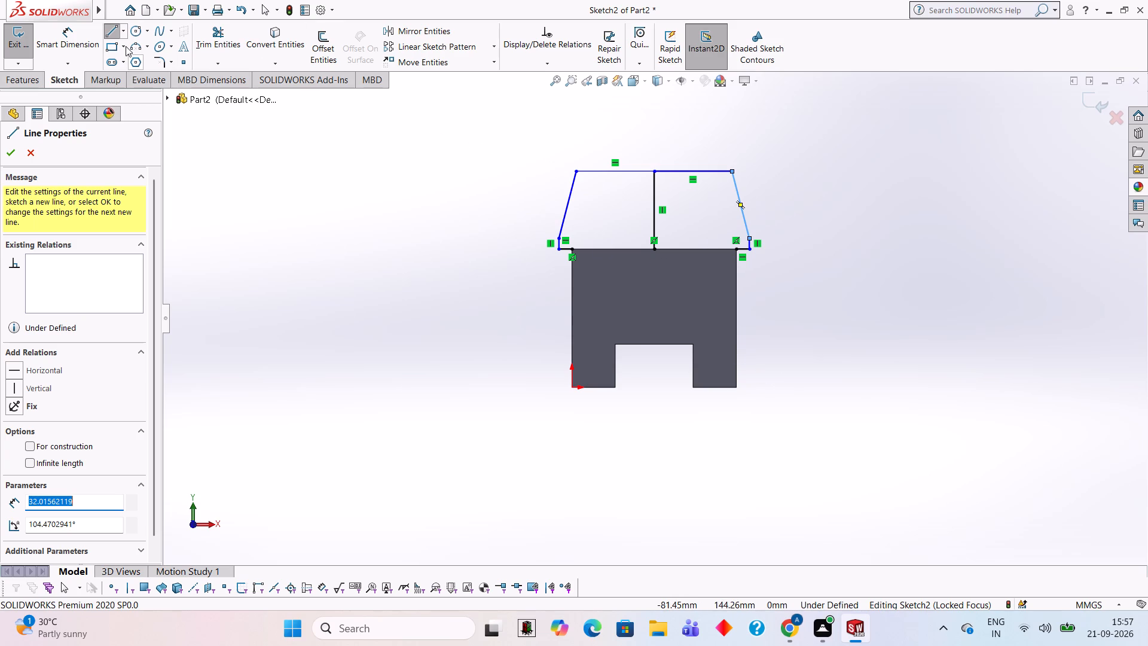
Check the overall width between the profile's two lower outer corners with Smart Dimension, without placing the dimension.
{"action": "left_click", "coordinate": [97, 35]}
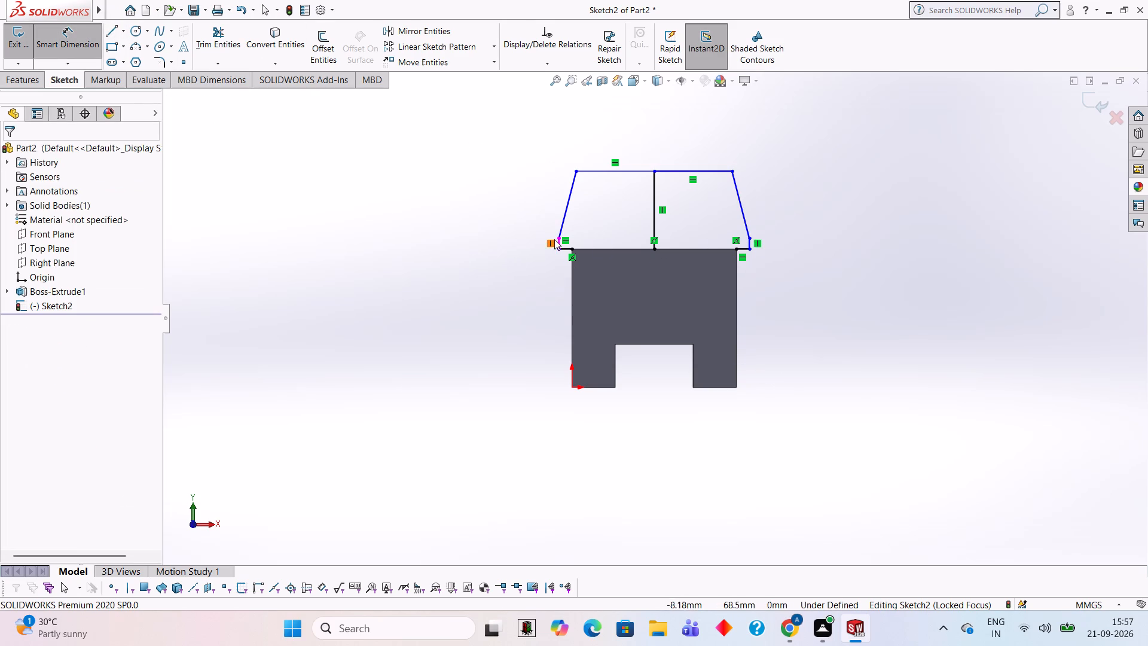
{"action": "left_click", "coordinate": [558, 246]}
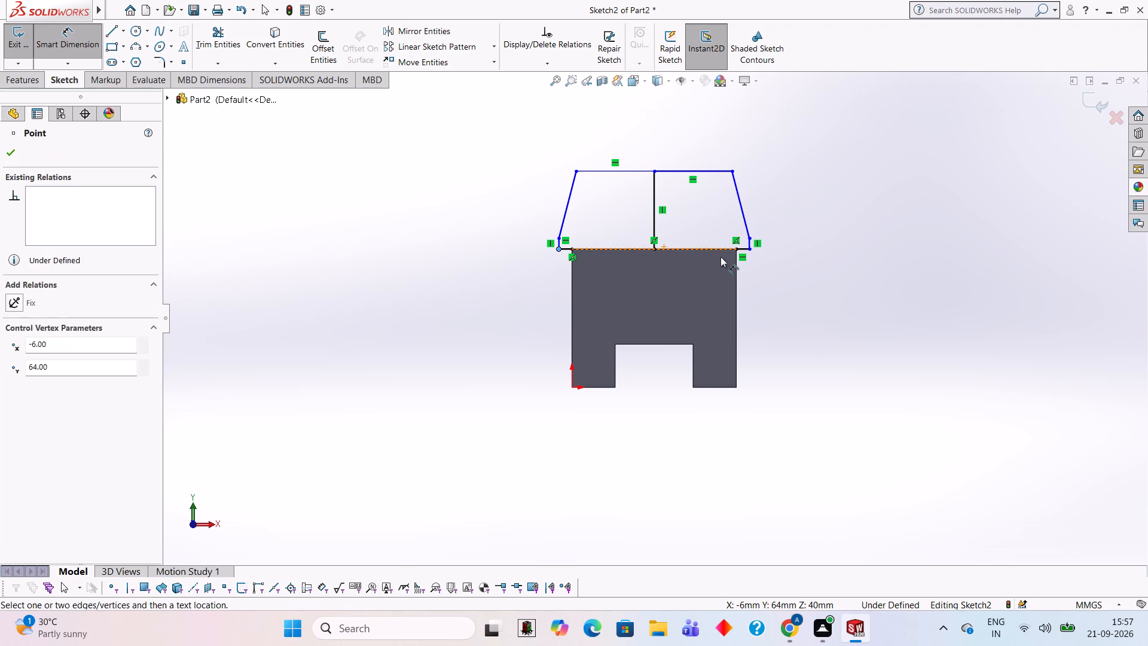
{"action": "left_click", "coordinate": [747, 249]}
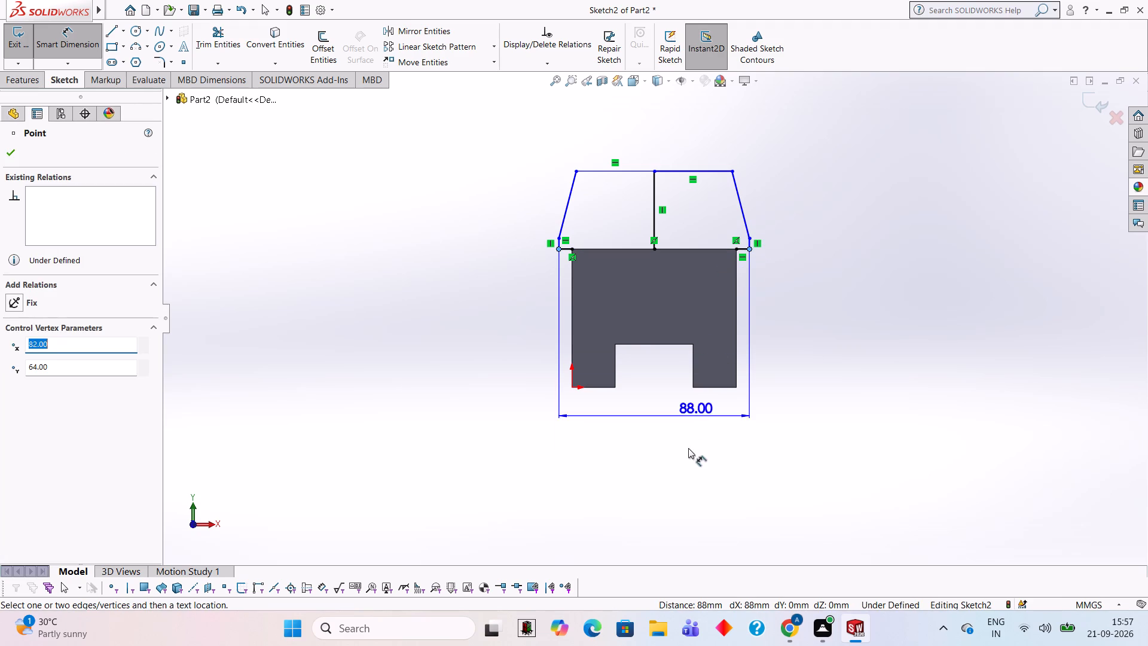
{"action": "key", "text": "Escape"}
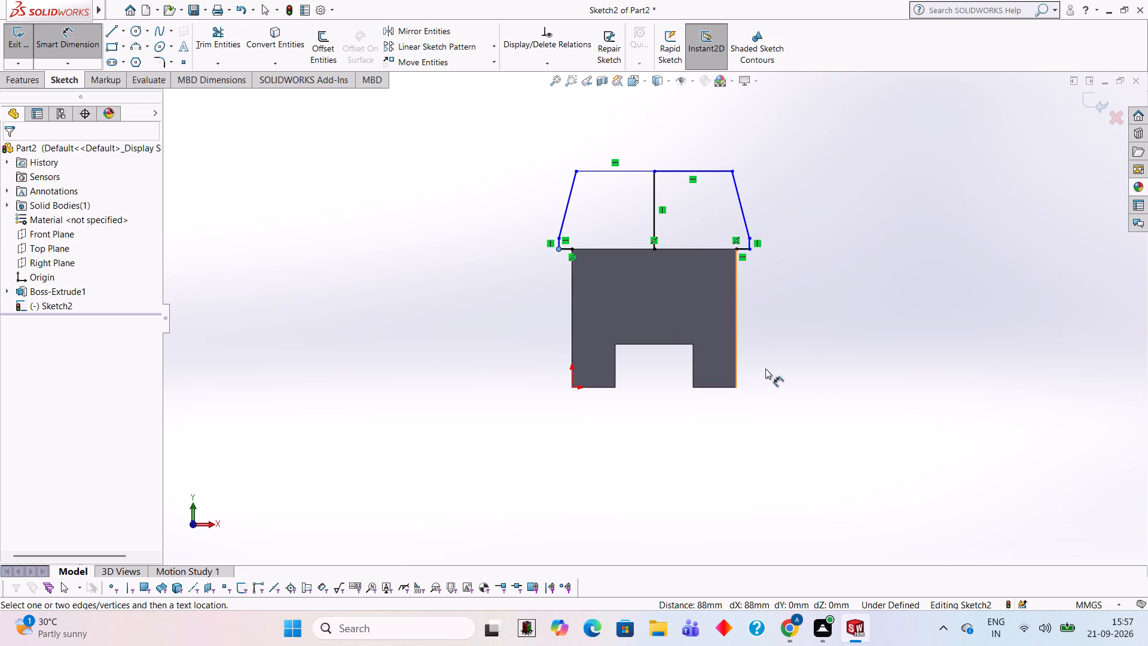
Undo the right-hand slanted and 5 mm vertical lines, and delete both 36 mm top lines and the left slanted line.
{"action": "key", "text": "ctrl+z"}
{"action": "key", "text": "ctrl+z"}
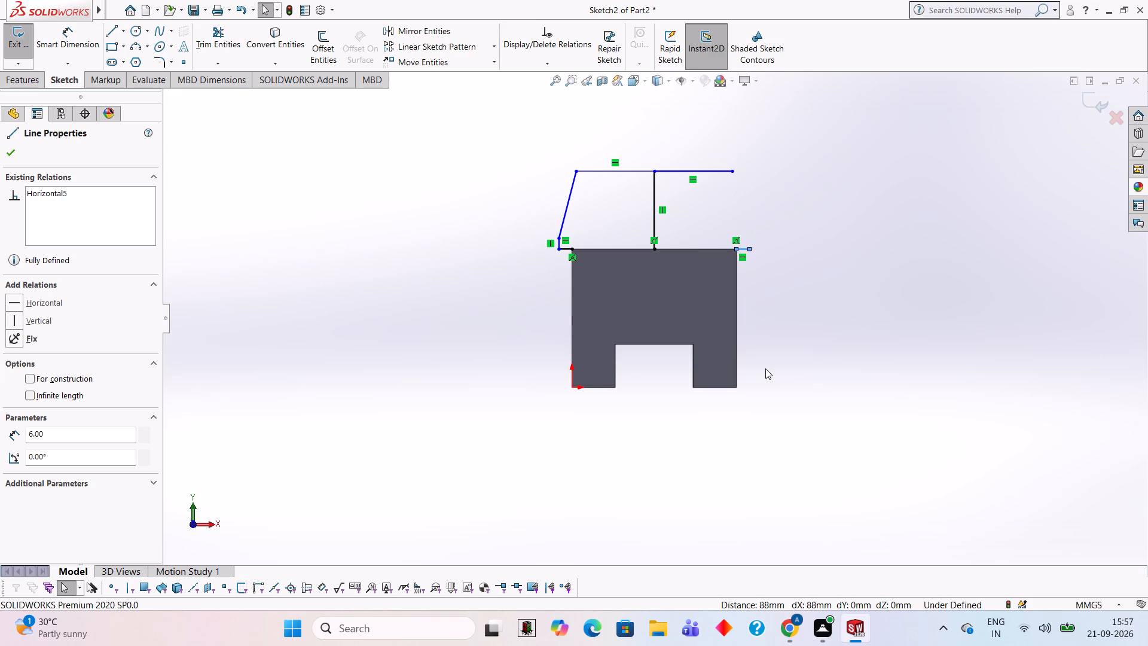
{"action": "left_click", "coordinate": [715, 170]}
{"action": "key", "text": "Delete"}
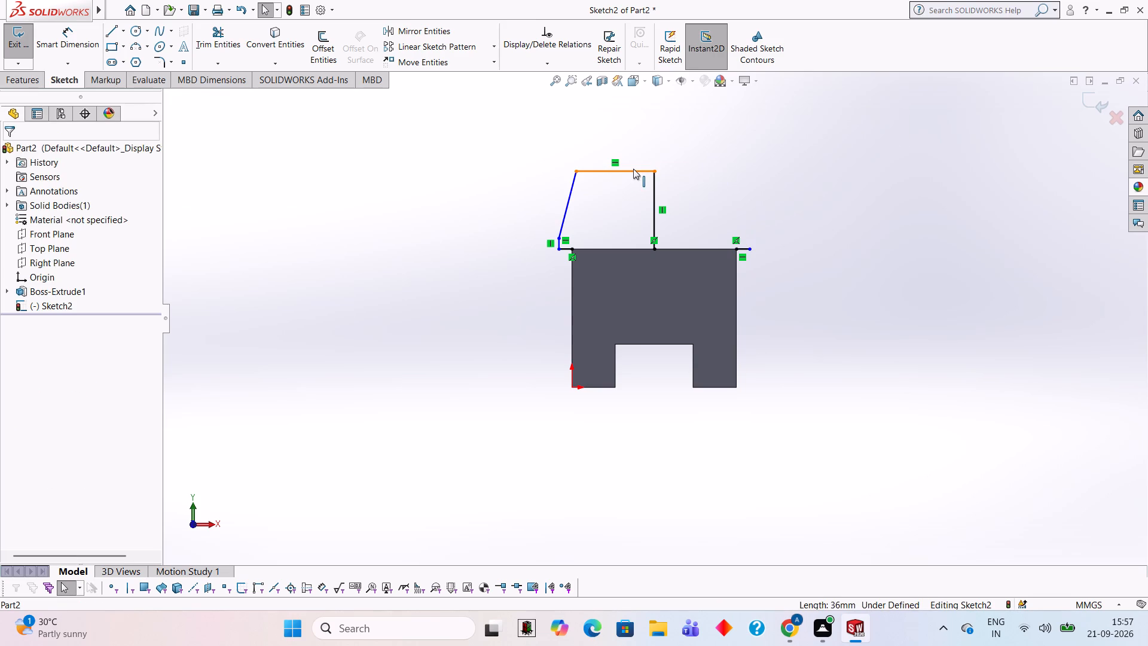
{"action": "left_click", "coordinate": [633, 169]}
{"action": "key", "text": "Delete"}
{"action": "left_click", "coordinate": [568, 208]}
{"action": "key", "text": "Delete"}
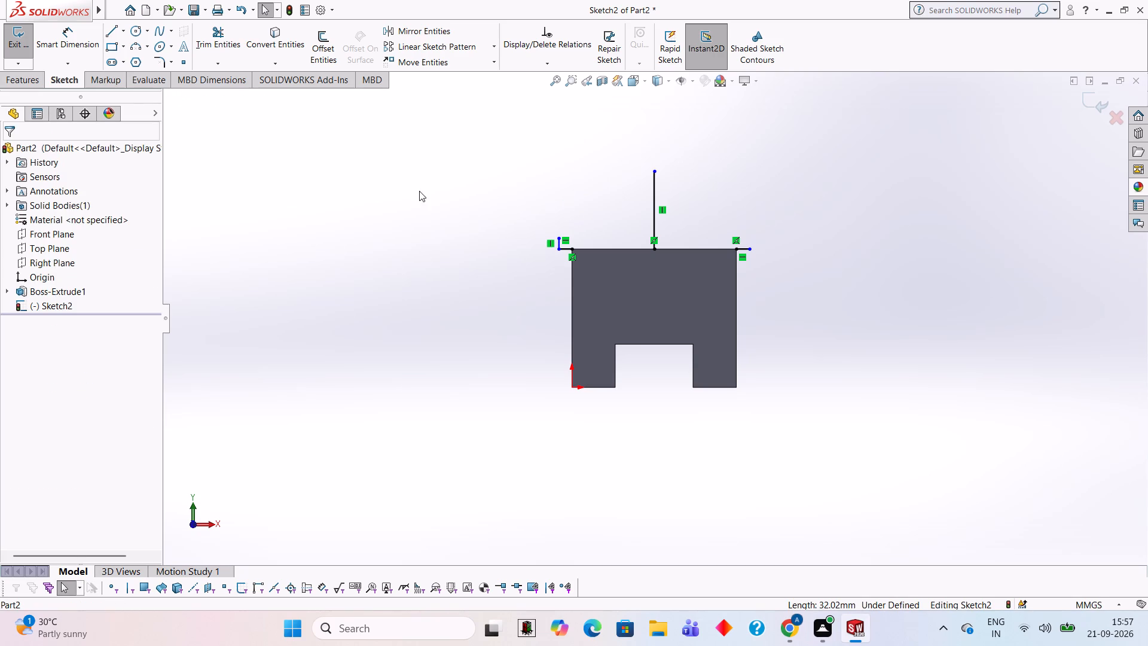
Sketch a 30 mm horizontal line rightward from the vertical centre line's upper end.
{"action": "left_click", "coordinate": [114, 31]}
{"action": "left_click", "coordinate": [655, 168]}
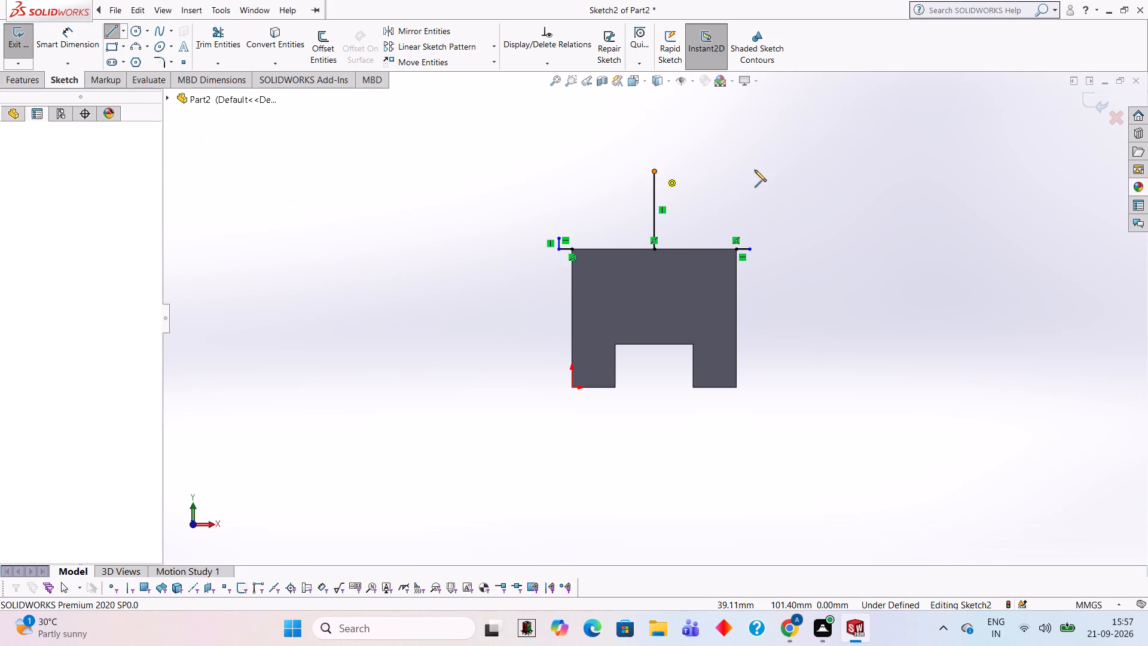
{"action": "type", "text": "30"}
{"action": "key", "text": "Return"}
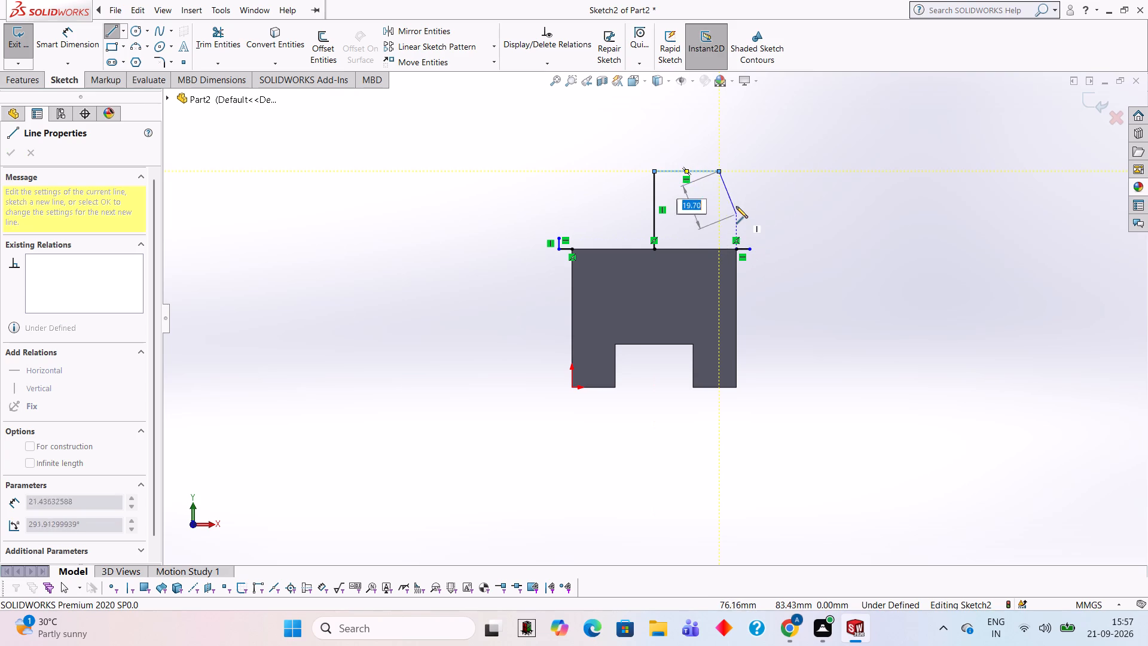
{"action": "key", "text": "Escape"}
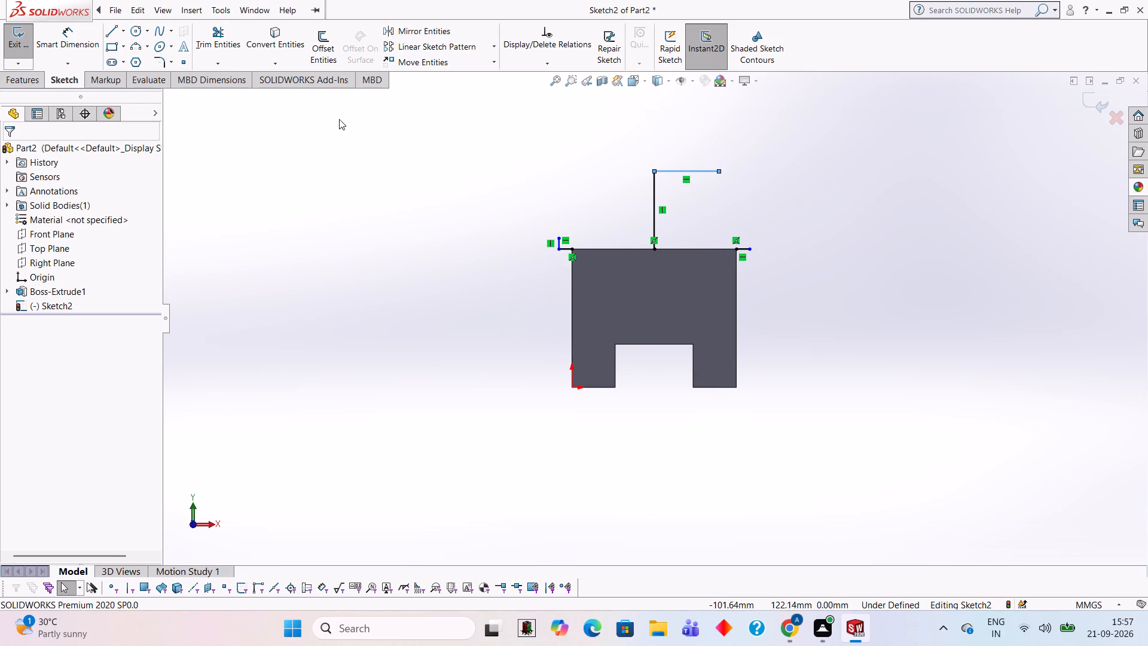
Sketch a 30 mm horizontal line leftward from the centre line's upper end and a slanted line down to the left 5 mm line.
{"action": "left_click", "coordinate": [117, 28]}
{"action": "left_click", "coordinate": [652, 170]}
{"action": "type", "text": "30"}
{"action": "key", "text": "Return"}
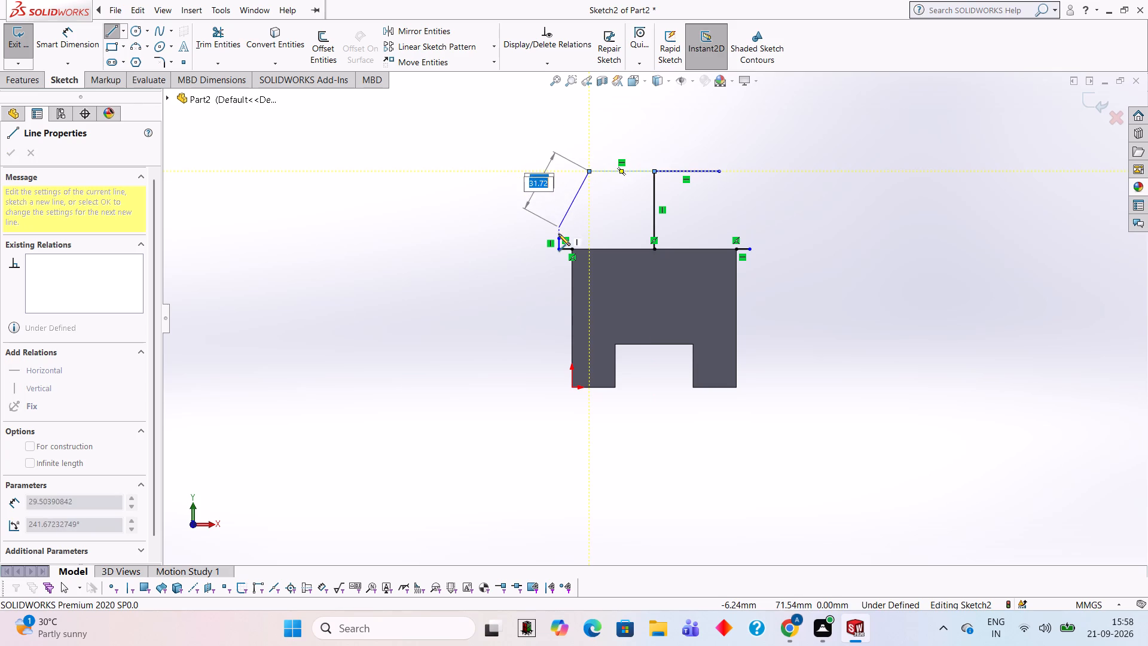
{"action": "left_click", "coordinate": [558, 236]}
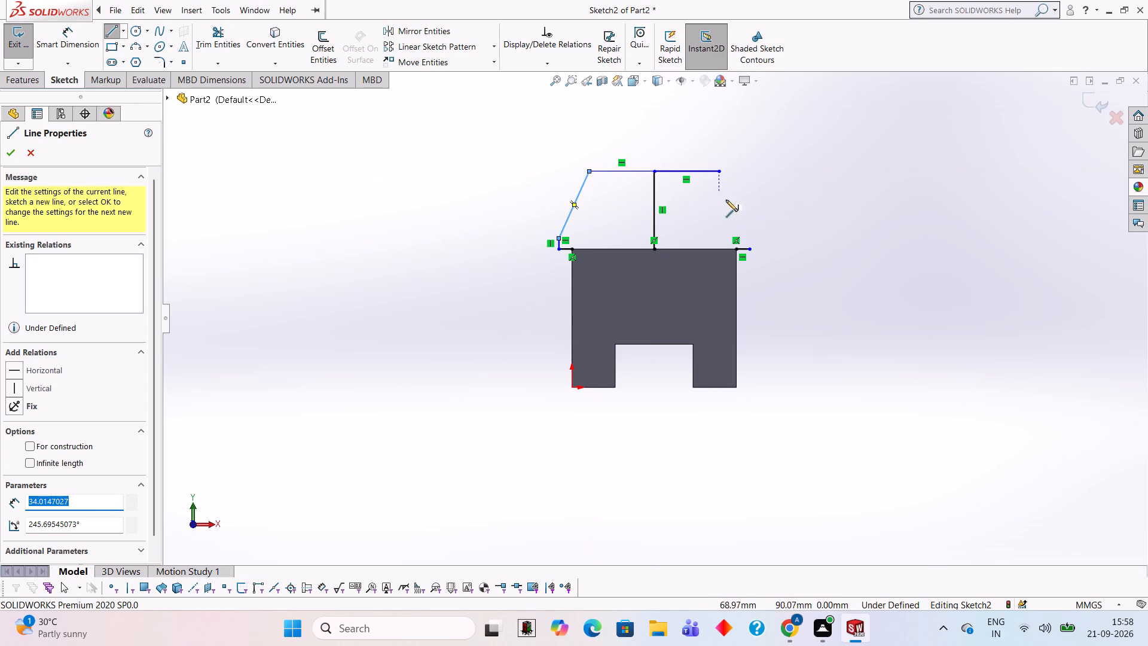
From the right 6 mm line's outer end, sketch a 5 mm line upward and a slanted line to the top line's right end.
{"action": "left_click", "coordinate": [749, 250]}
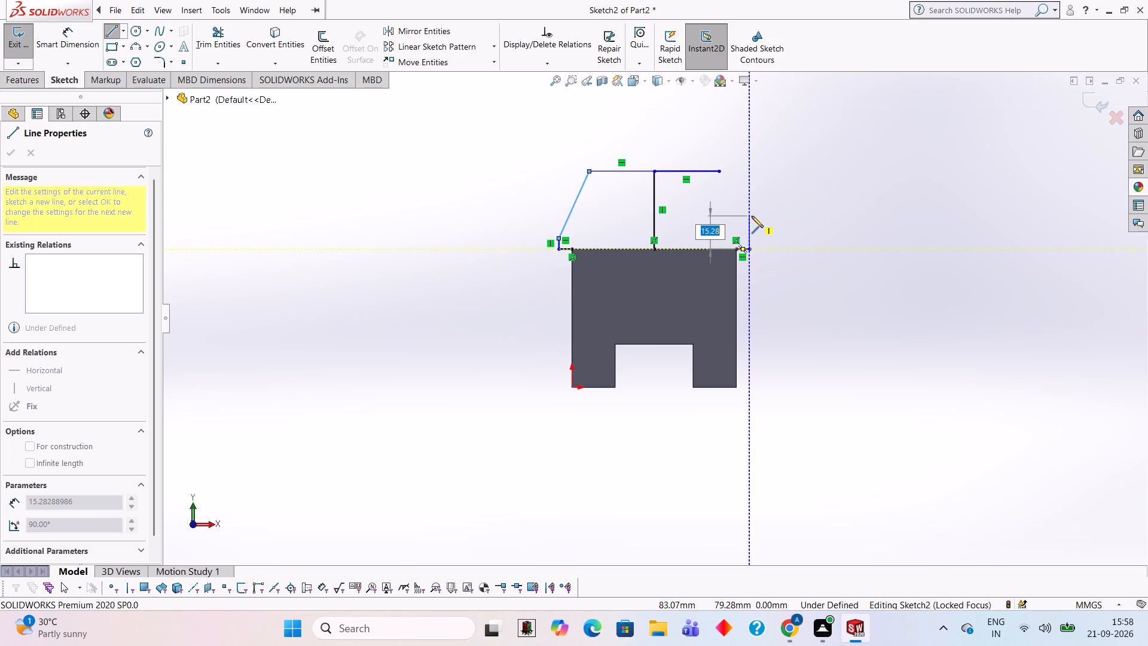
{"action": "key", "text": "5"}
{"action": "key", "text": "Return"}
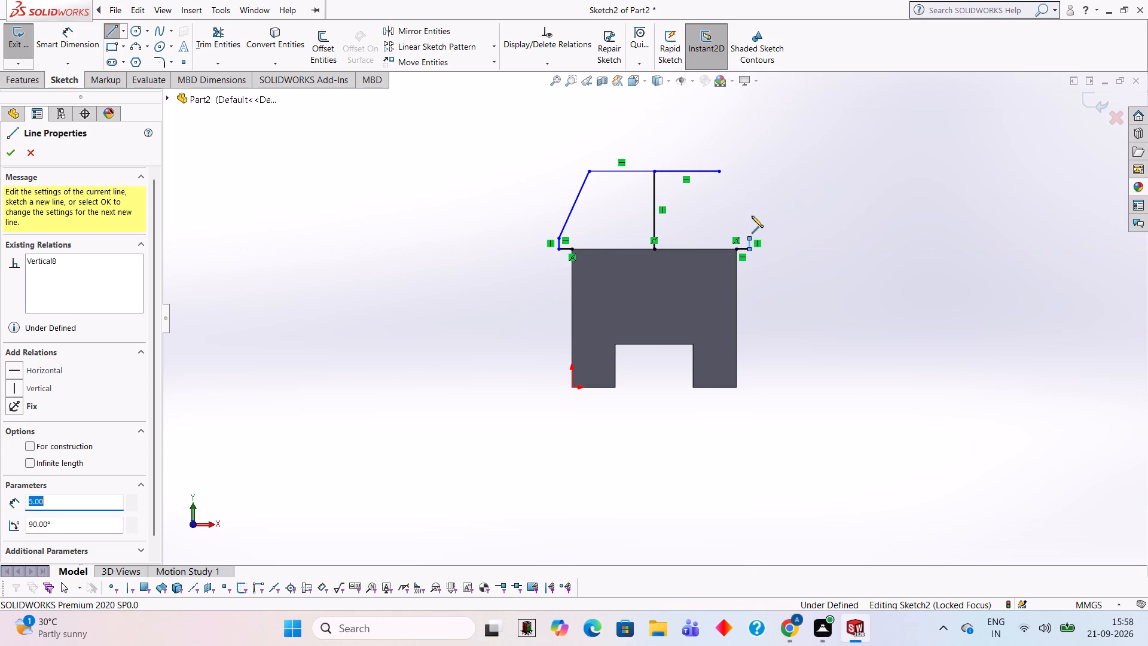
{"action": "left_click", "coordinate": [722, 173]}
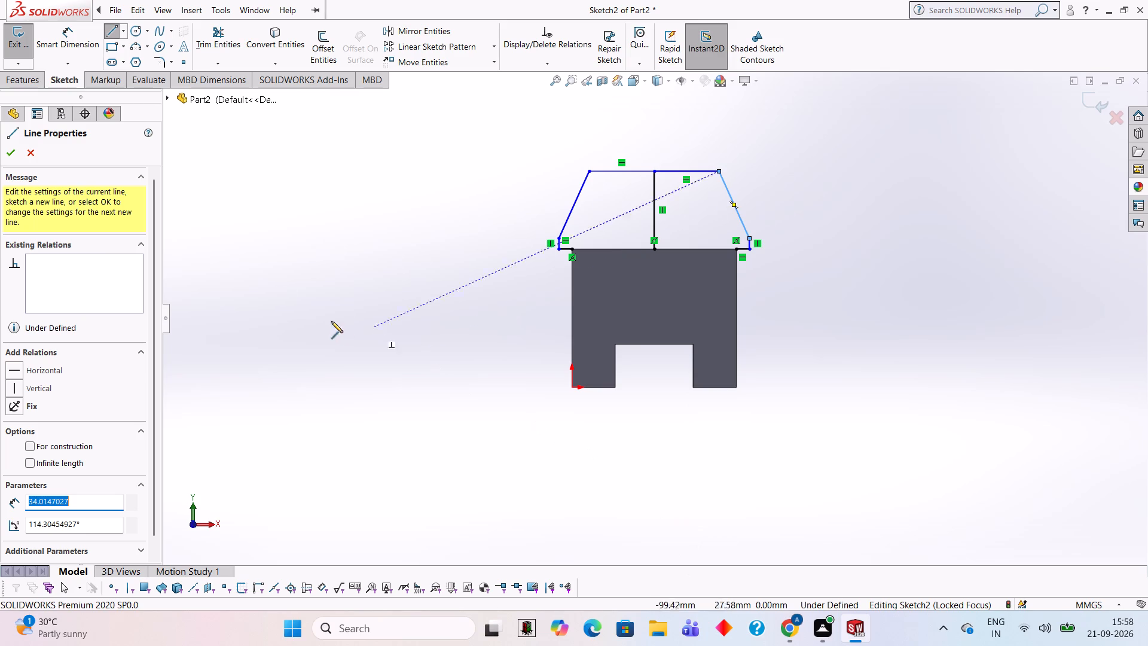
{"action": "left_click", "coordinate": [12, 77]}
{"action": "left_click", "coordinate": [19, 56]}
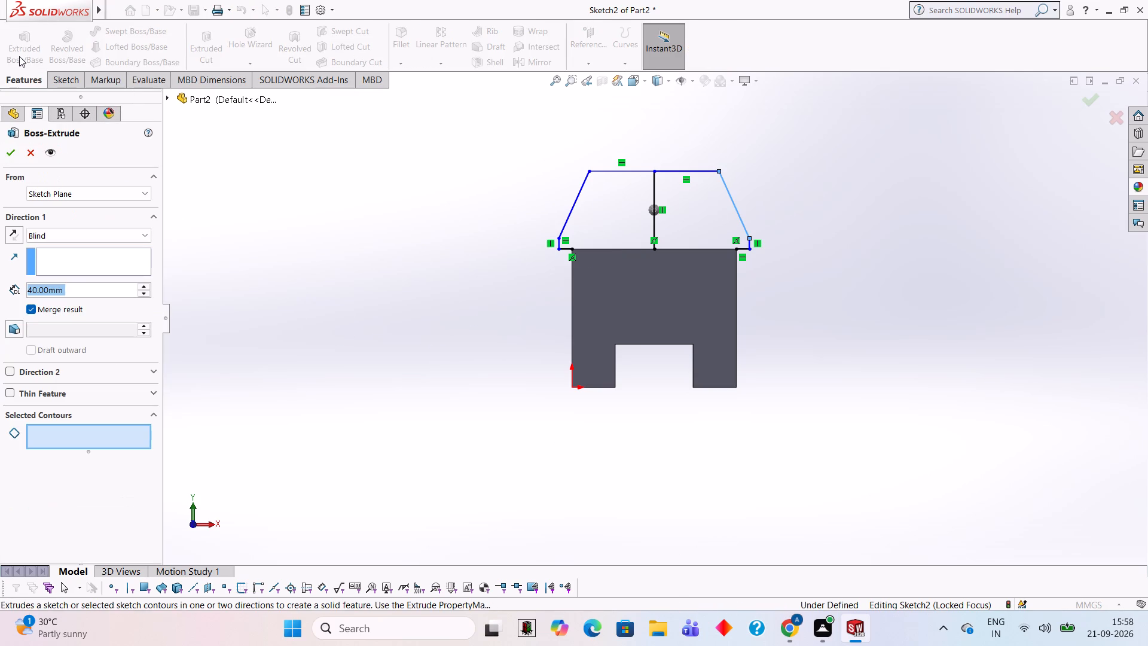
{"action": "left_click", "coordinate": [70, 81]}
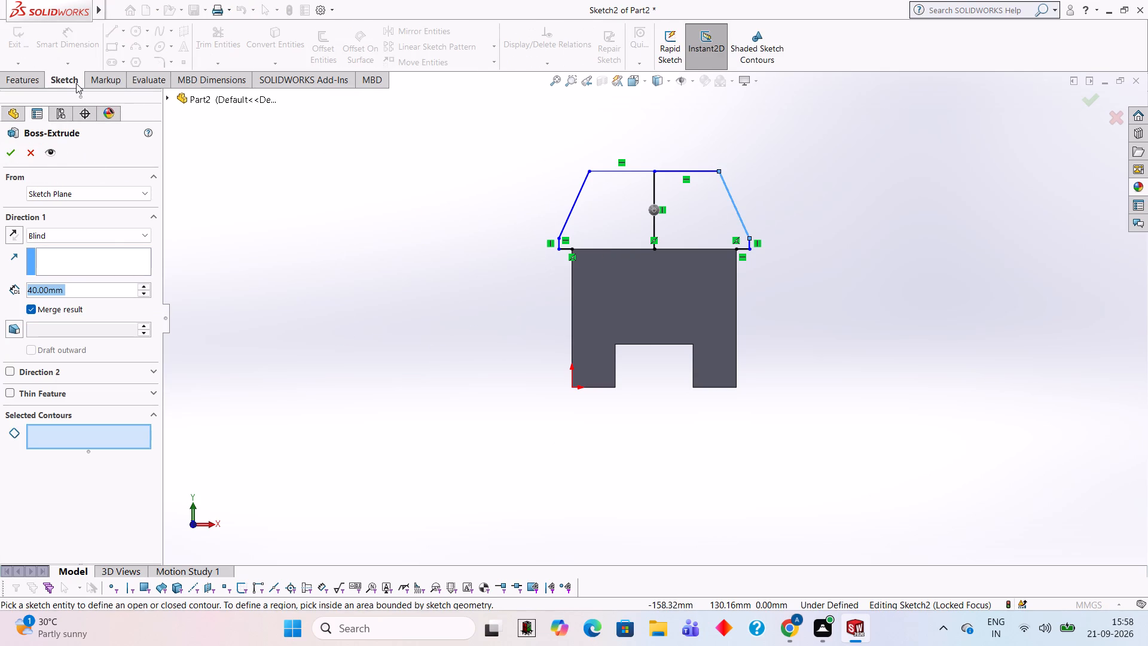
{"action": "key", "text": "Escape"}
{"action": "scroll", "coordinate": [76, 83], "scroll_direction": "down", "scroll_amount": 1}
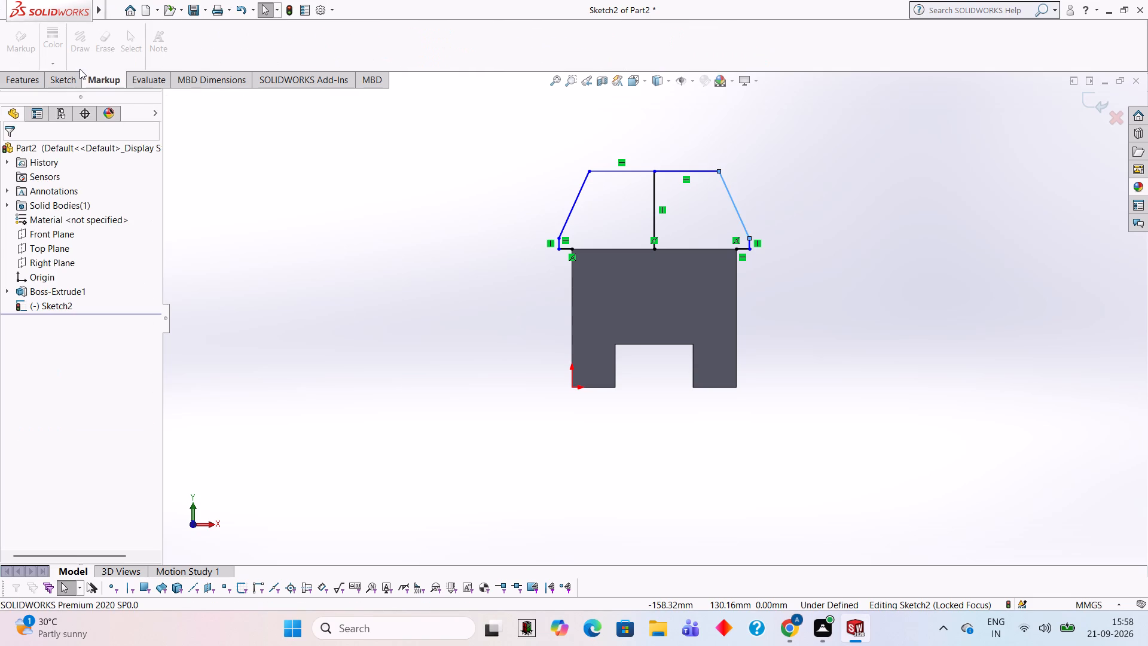
Close the profile's underside with a horizontal line along the block's top edge, from its upper-left to its upper-right corner.
{"action": "left_click", "coordinate": [71, 72]}
{"action": "left_click", "coordinate": [108, 32]}
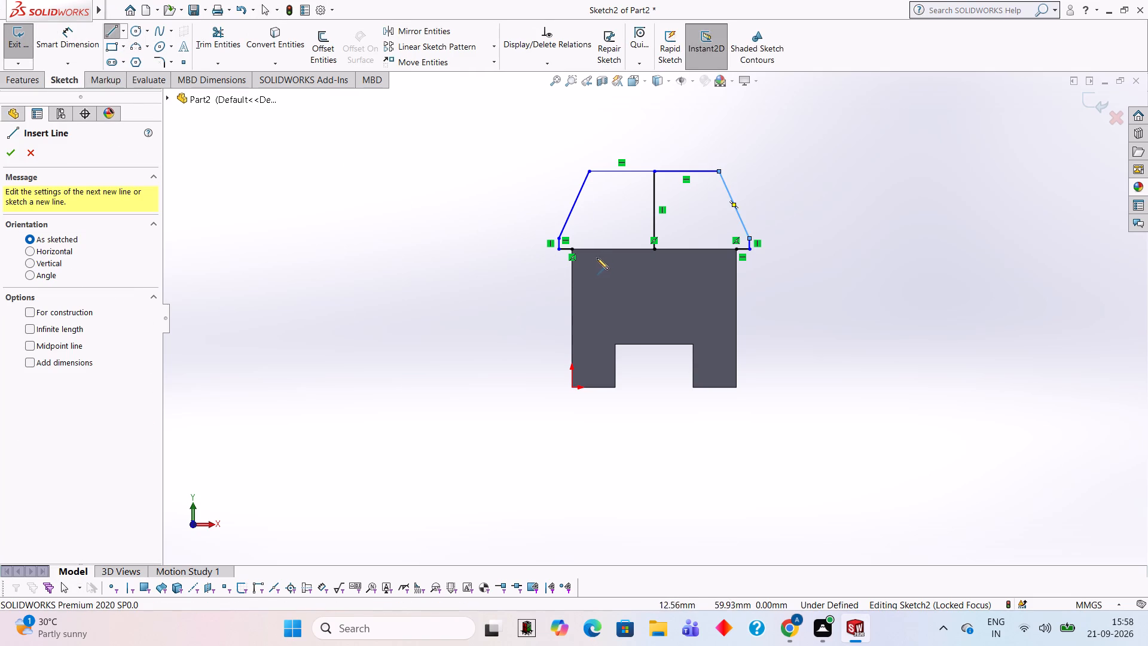
{"action": "left_click", "coordinate": [572, 248]}
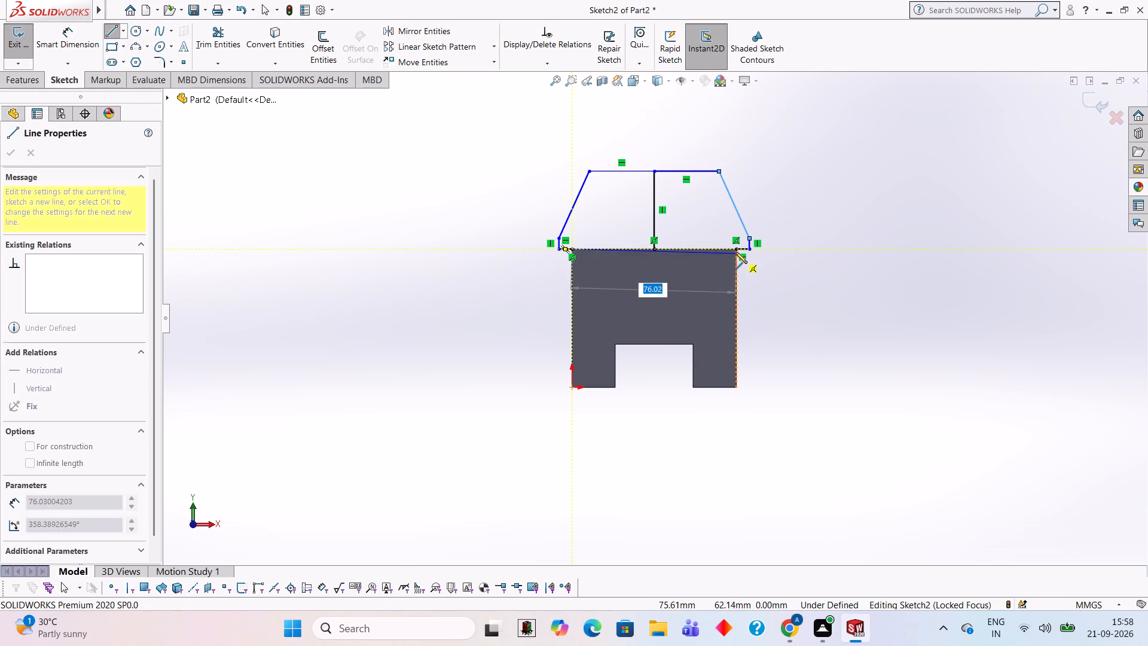
{"action": "left_click", "coordinate": [736, 251]}
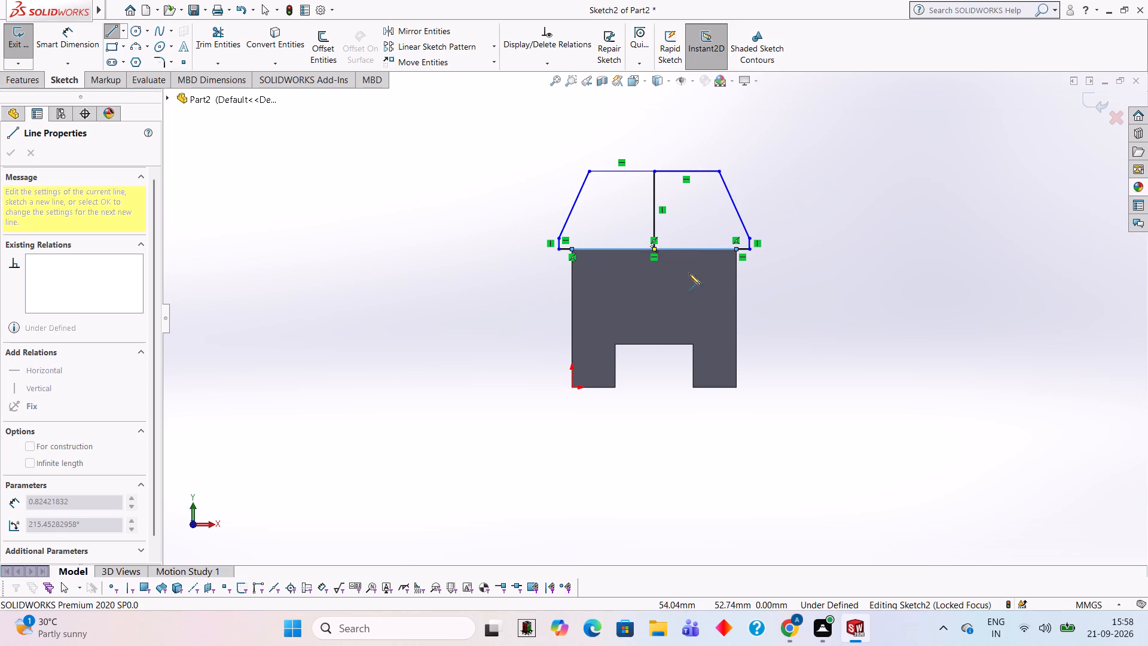
{"action": "left_click", "coordinate": [890, 234]}
{"action": "key", "text": "Escape"}
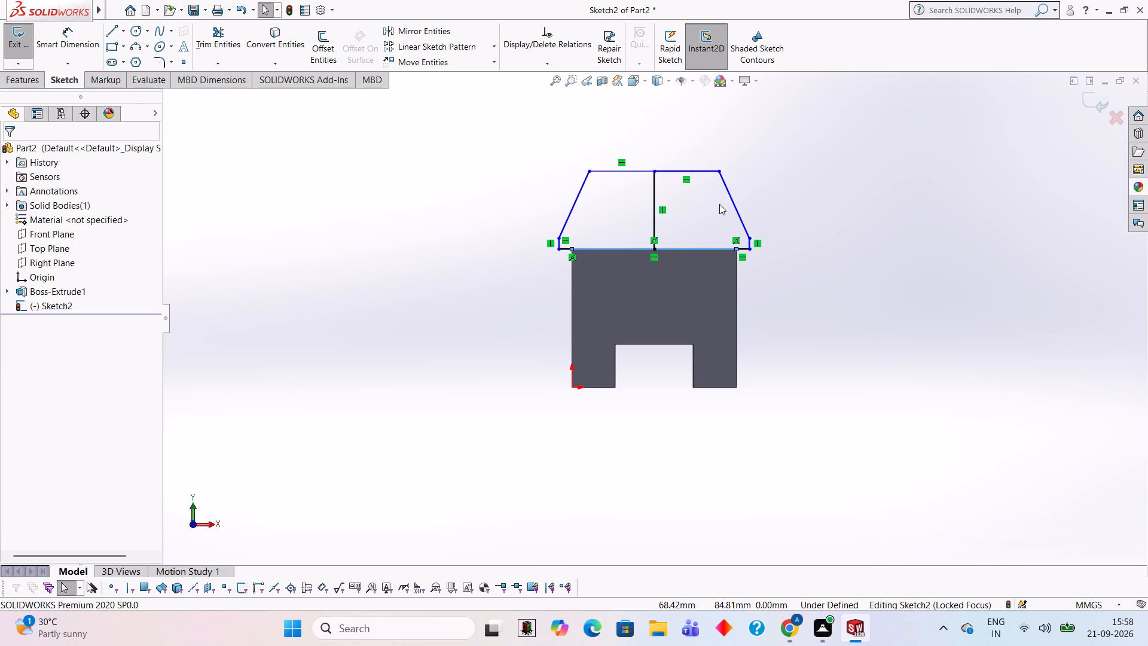
Delete the vertical centre line inside the tapered profile.
{"action": "left_click", "coordinate": [654, 201]}
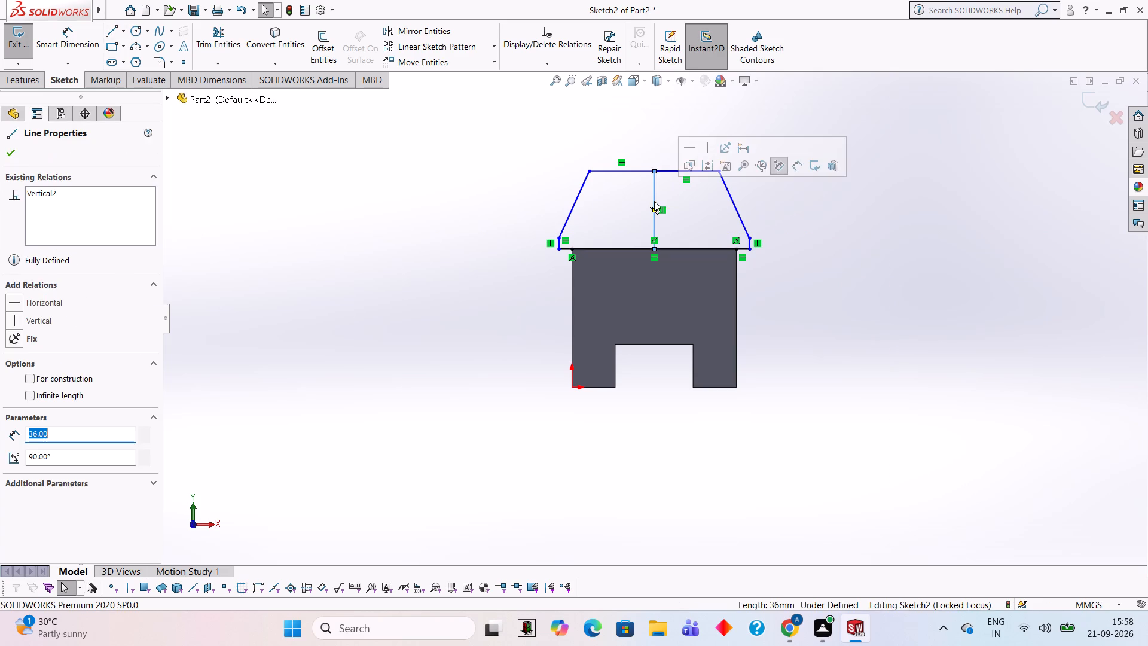
{"action": "key", "text": "Delete"}
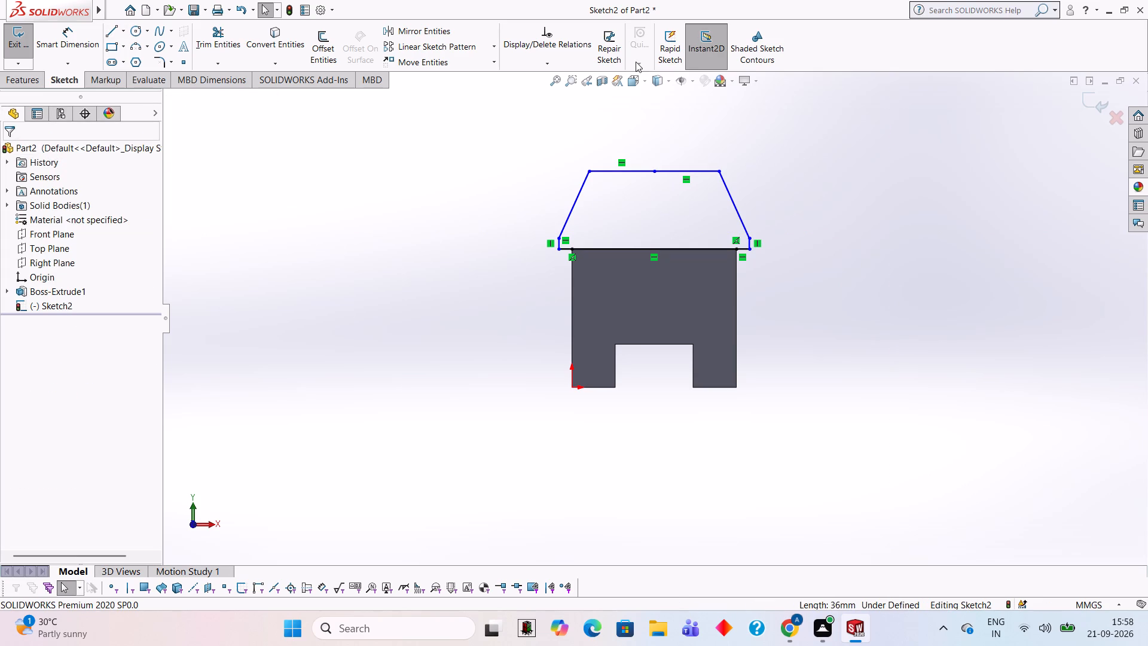
Extrude the tapered profile 40 mm blind in the reversed direction, over the block, with the result merged.
{"action": "left_click", "coordinate": [24, 78]}
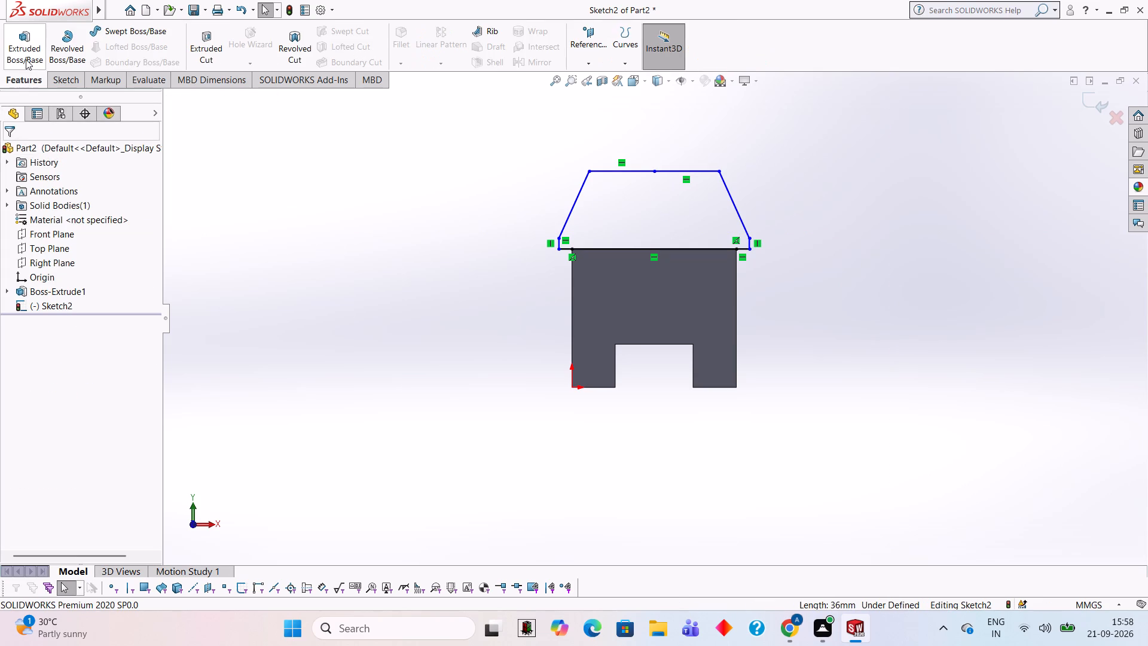
{"action": "left_click", "coordinate": [26, 59]}
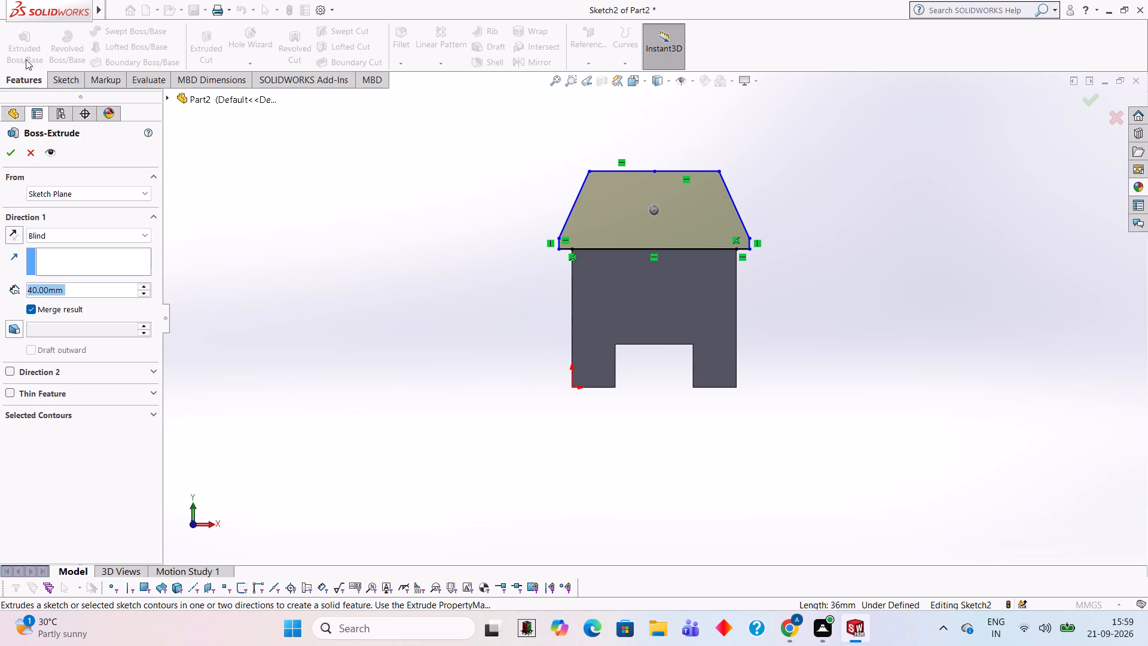
{"action": "middle_click_drag", "start_coordinate": [371, 255], "coordinate": [432, 293]}
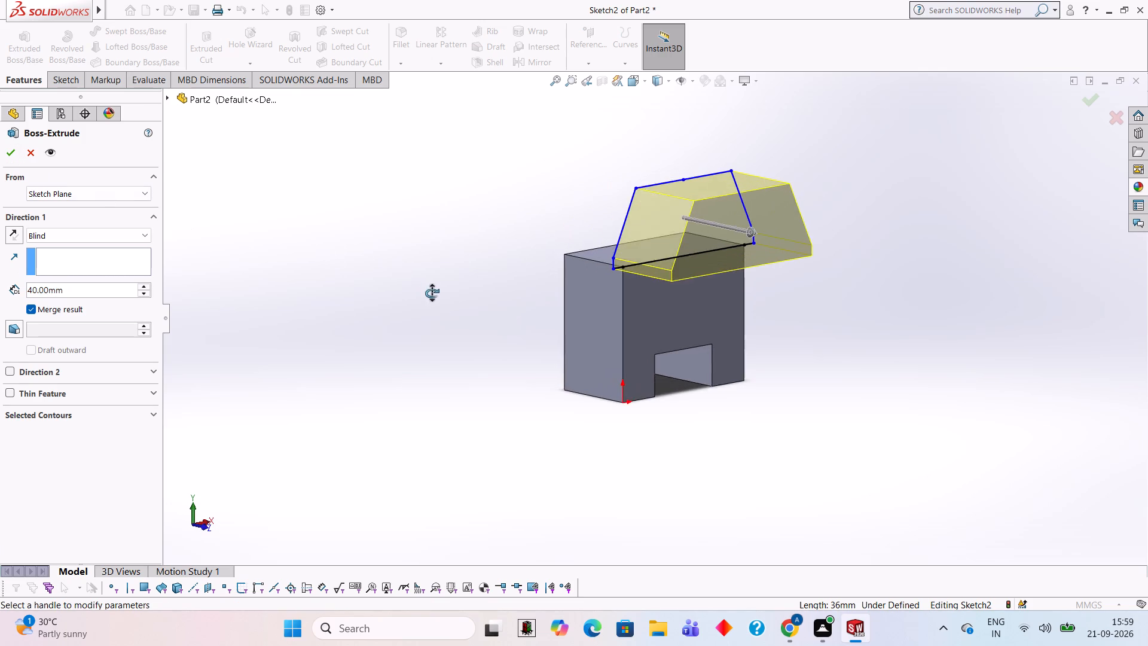
{"action": "middle_click_drag", "start_coordinate": [432, 293], "coordinate": [436, 296]}
{"action": "left_click", "coordinate": [15, 228]}
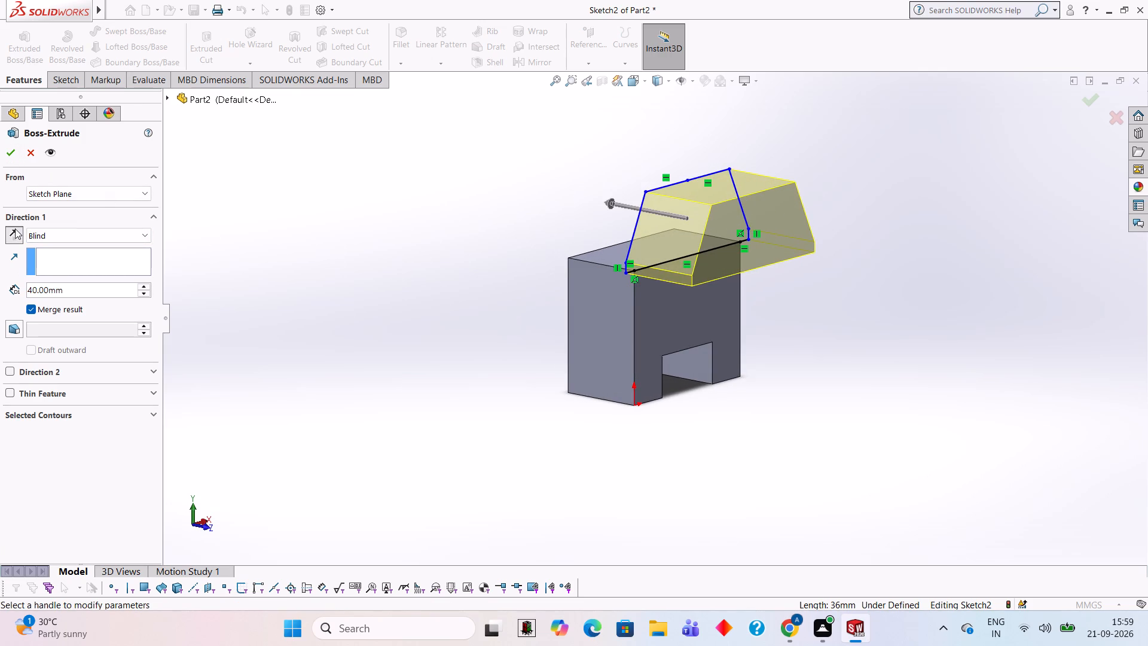
{"action": "left_click", "coordinate": [10, 158]}
{"action": "left_click", "coordinate": [875, 204]}
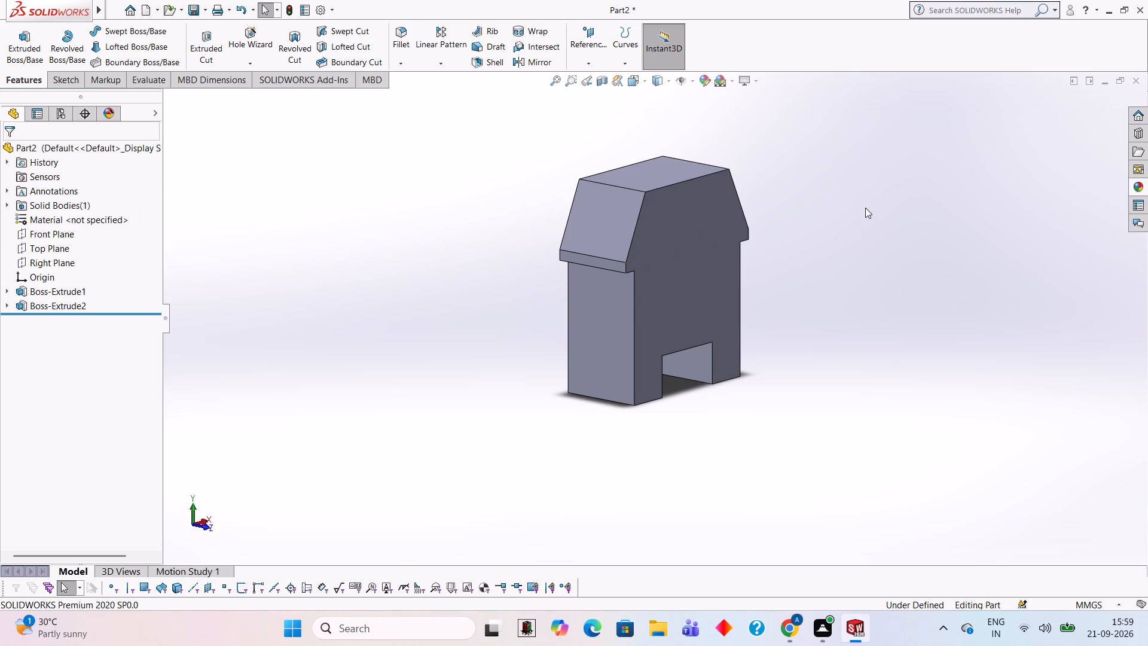
Start a sketch on the narrow vertical side face of the upper body's left overhang and view it face-on.
{"action": "middle_click_drag", "start_coordinate": [865, 208], "coordinate": [803, 200]}
{"action": "scroll", "coordinate": [805, 196], "scroll_direction": "up", "scroll_amount": 1}
{"action": "middle_click_drag", "start_coordinate": [805, 194], "coordinate": [810, 250]}
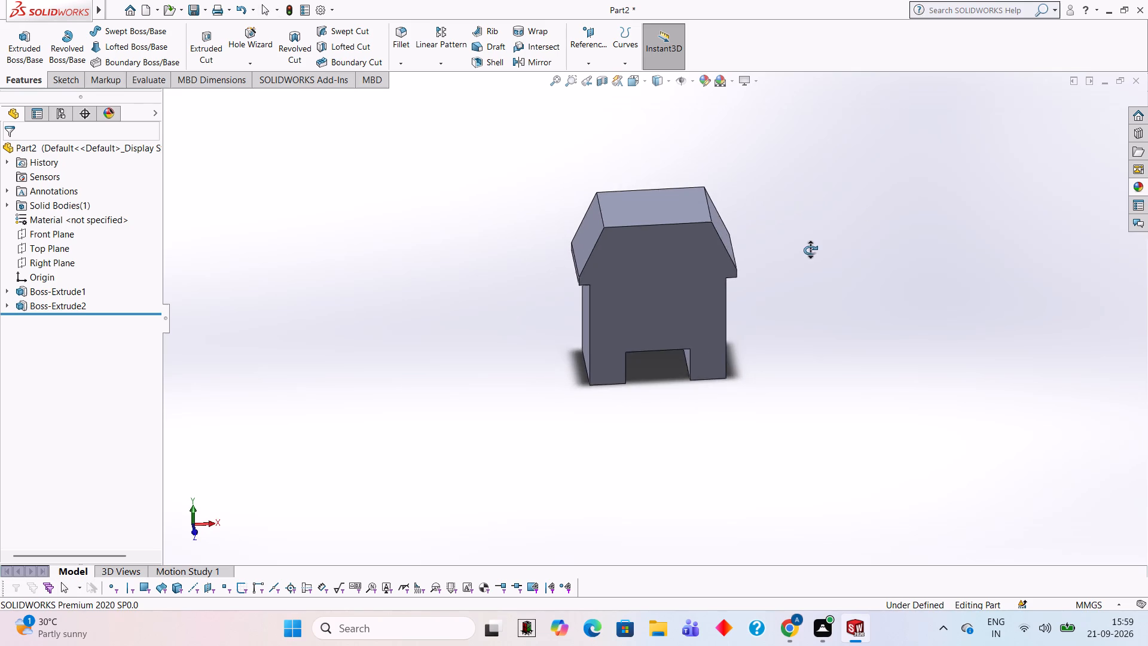
{"action": "middle_click_drag", "start_coordinate": [810, 250], "coordinate": [828, 205]}
{"action": "middle_click_drag", "start_coordinate": [828, 205], "coordinate": [848, 217]}
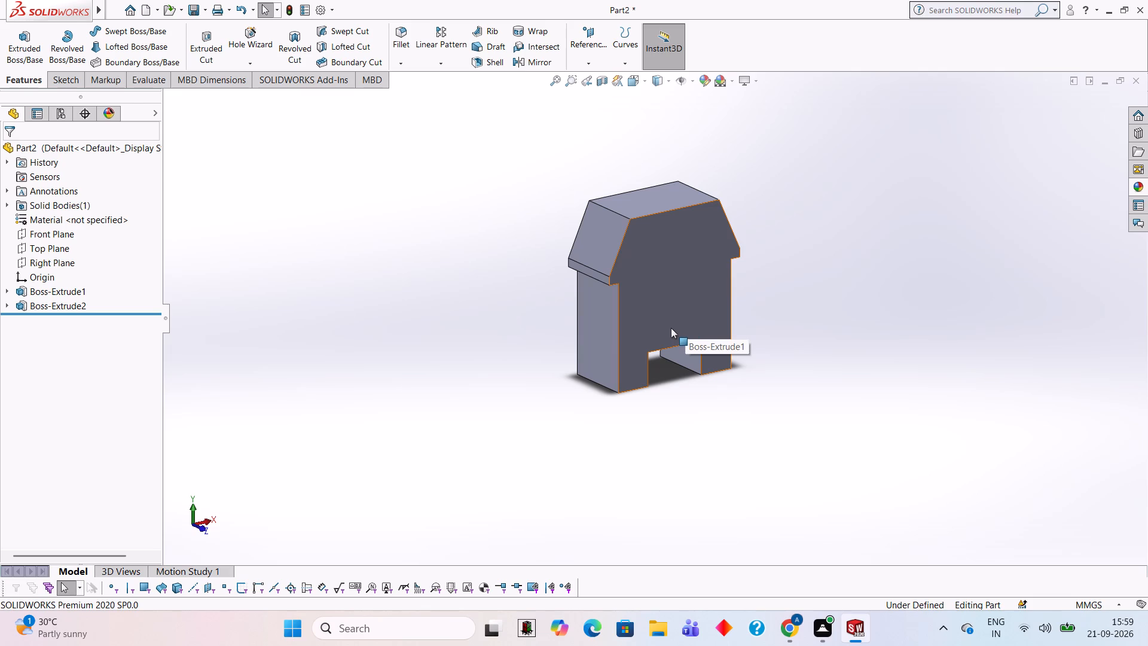
{"action": "middle_click_drag", "start_coordinate": [807, 263], "coordinate": [870, 216]}
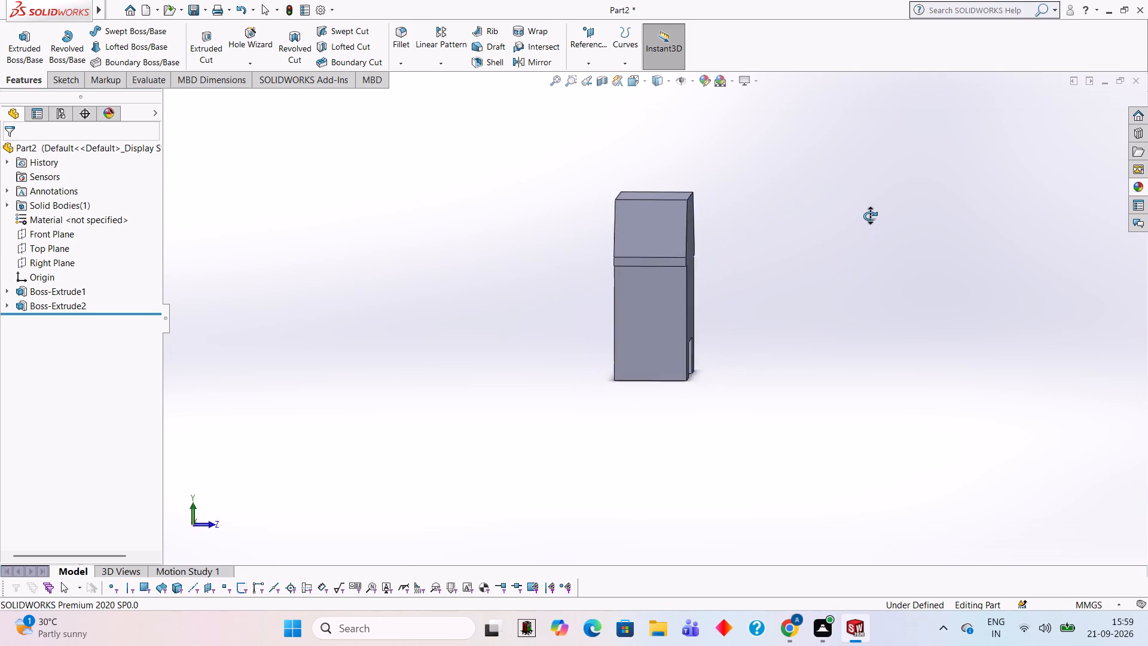
{"action": "middle_click_drag", "start_coordinate": [870, 216], "coordinate": [871, 218]}
{"action": "left_click", "coordinate": [652, 260]}
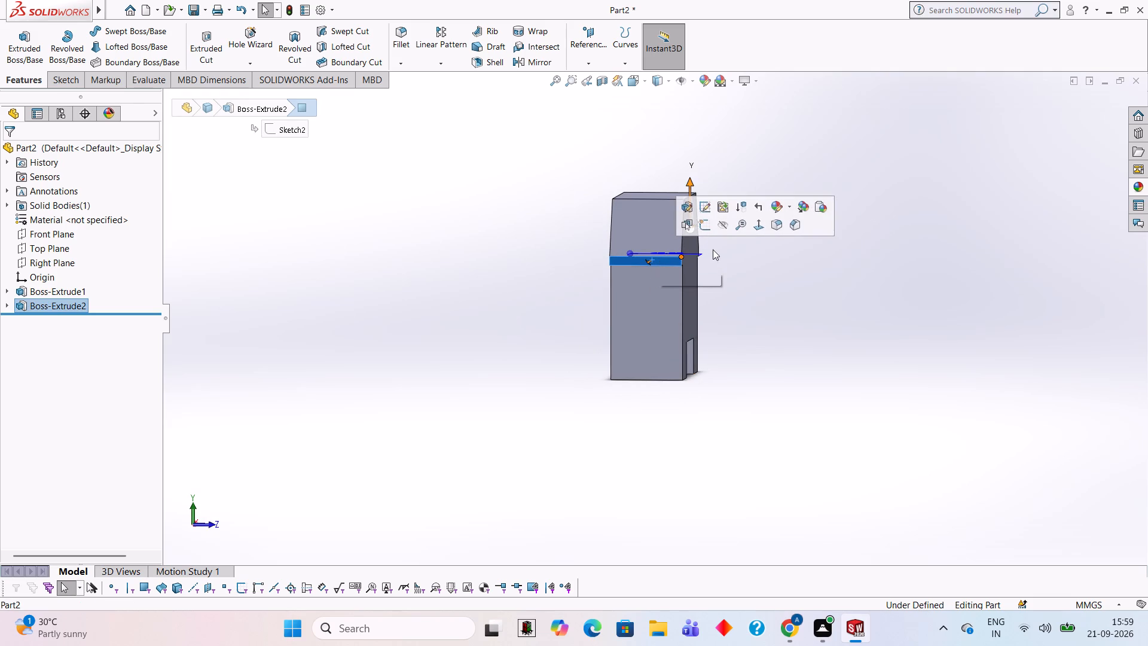
{"action": "left_click", "coordinate": [707, 231]}
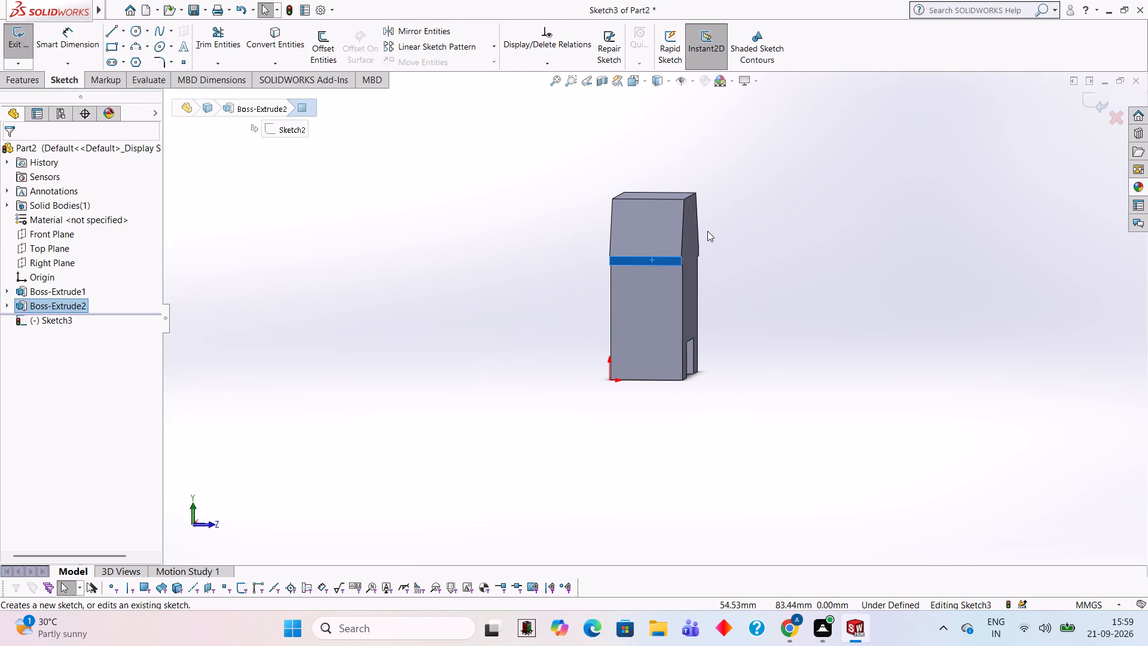
{"action": "key", "text": "ctrl+8"}
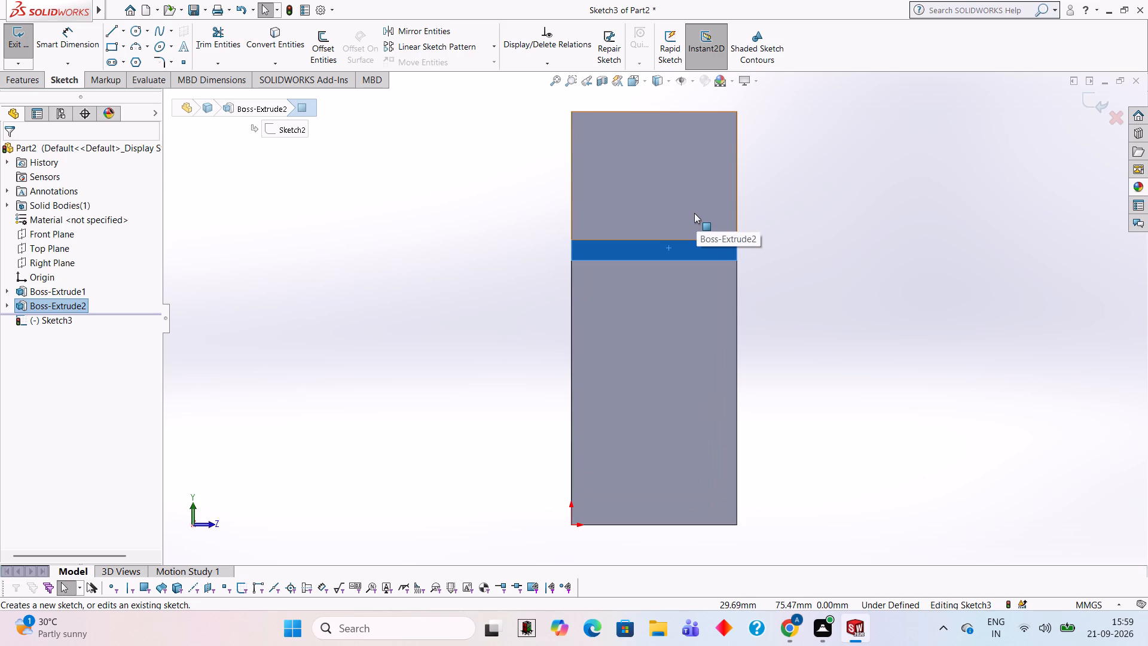
Sketch connected lines from the narrow face's lower-right corner: 10 mm left along its edge, 10 mm up, 20 mm left and 10 mm down.
{"action": "left_click", "coordinate": [88, 41]}
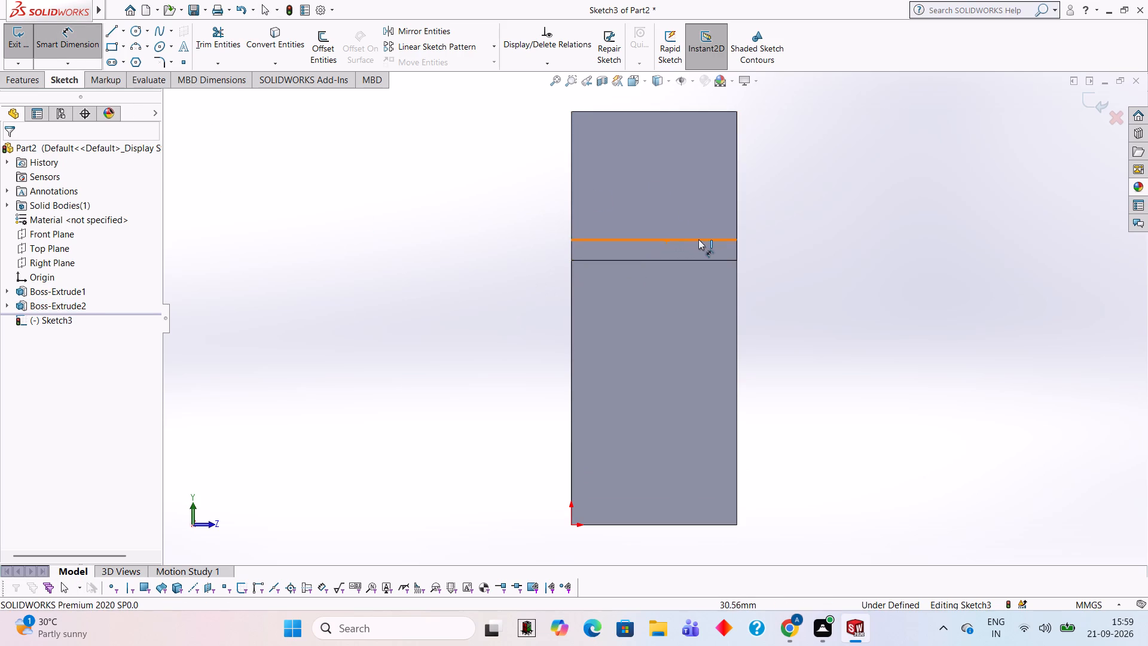
{"action": "left_click", "coordinate": [737, 260]}
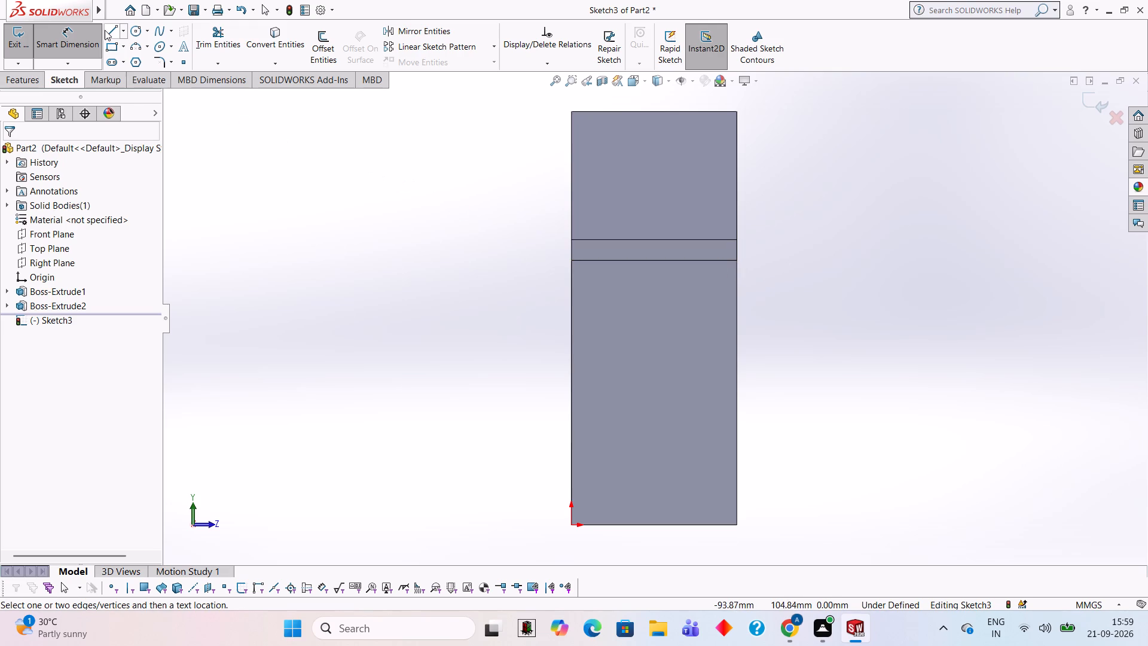
{"action": "left_click", "coordinate": [108, 31]}
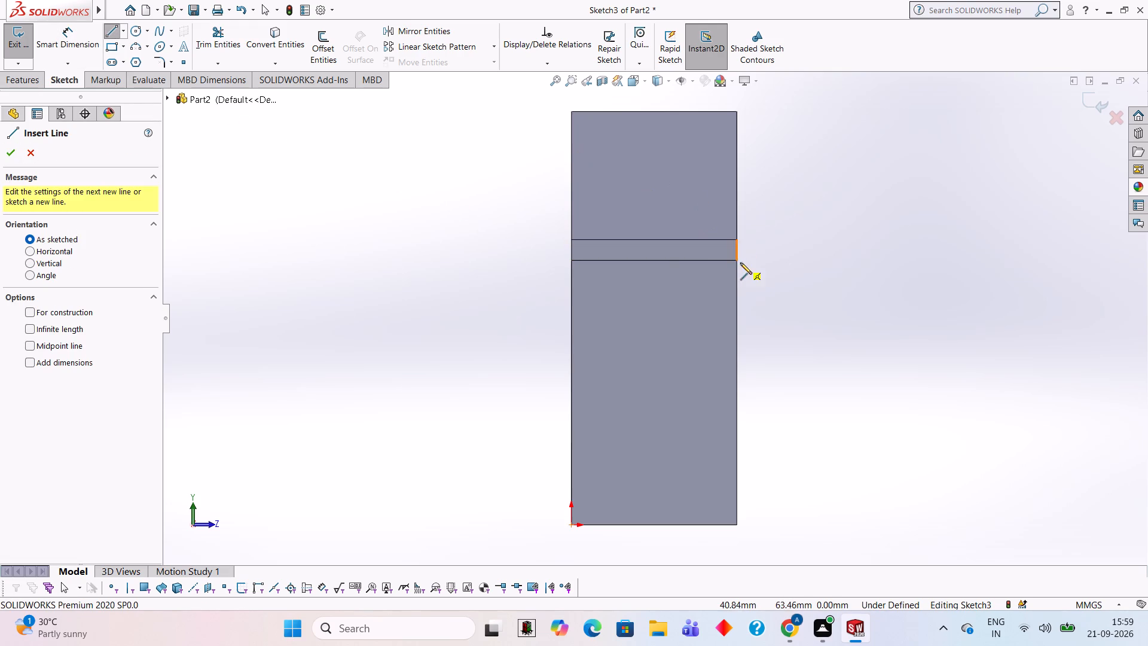
{"action": "left_click", "coordinate": [738, 260]}
{"action": "type", "text": "10"}
{"action": "key", "text": "Return"}
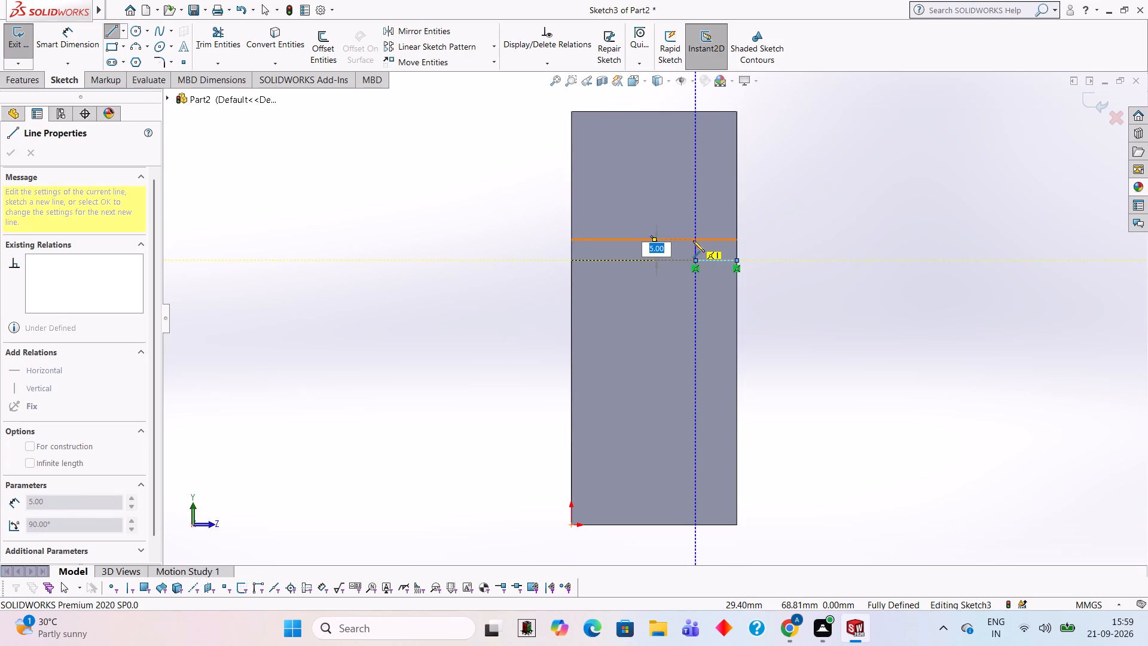
{"action": "type", "text": "10"}
{"action": "key", "text": "Return"}
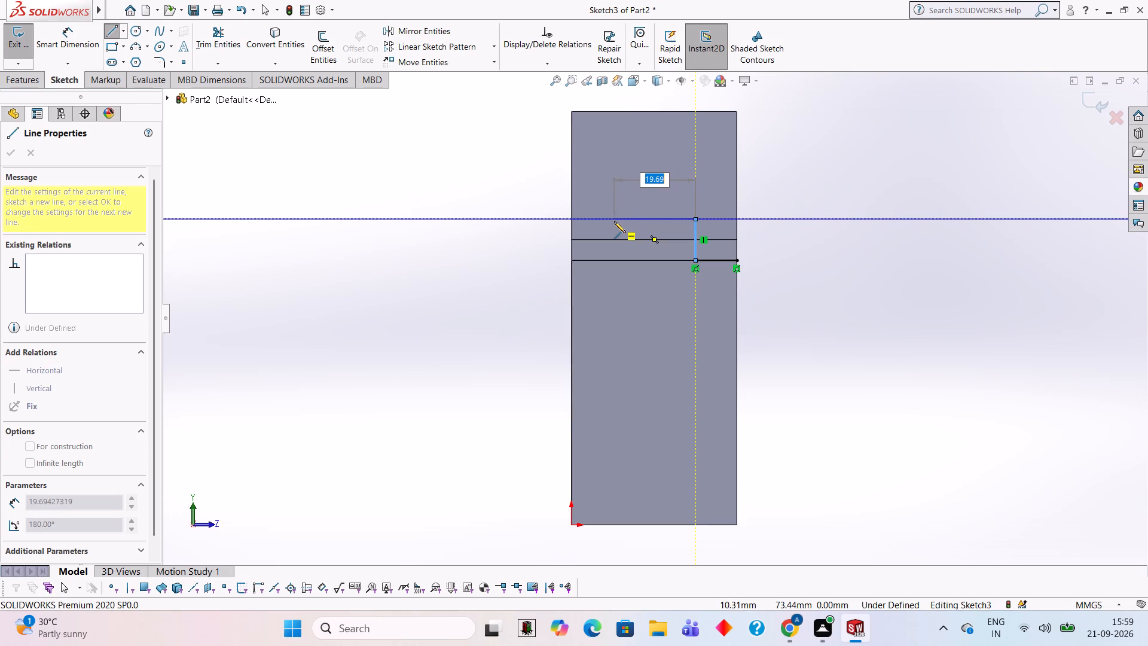
{"action": "type", "text": "20"}
{"action": "key", "text": "Return"}
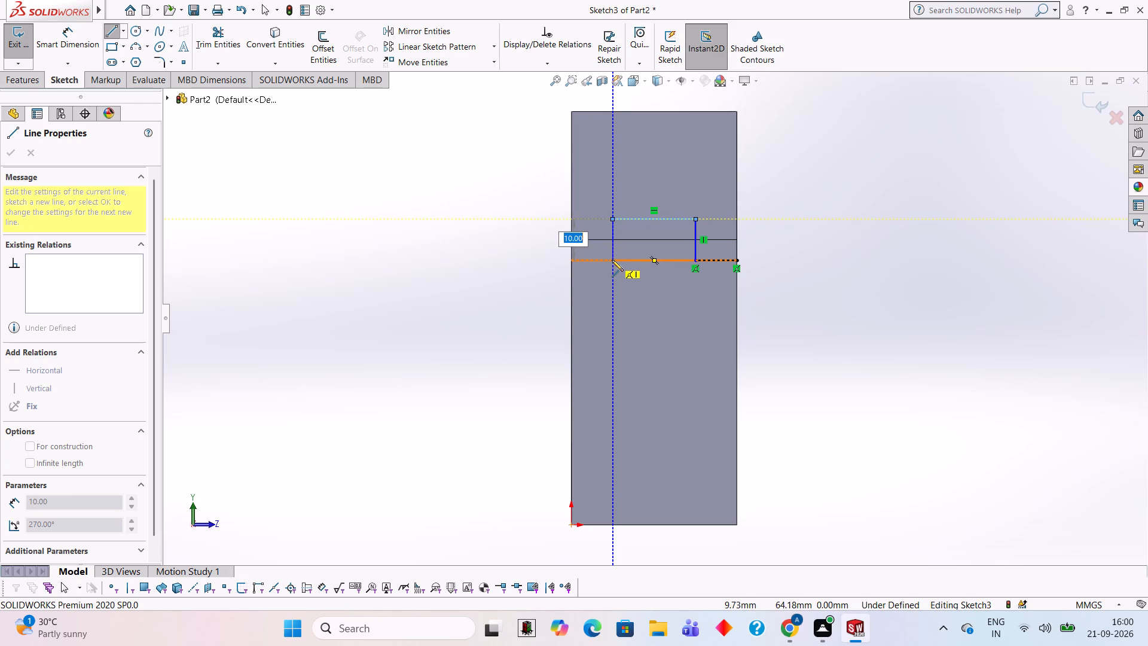
{"action": "type", "text": "10"}
{"action": "key", "text": "Return"}
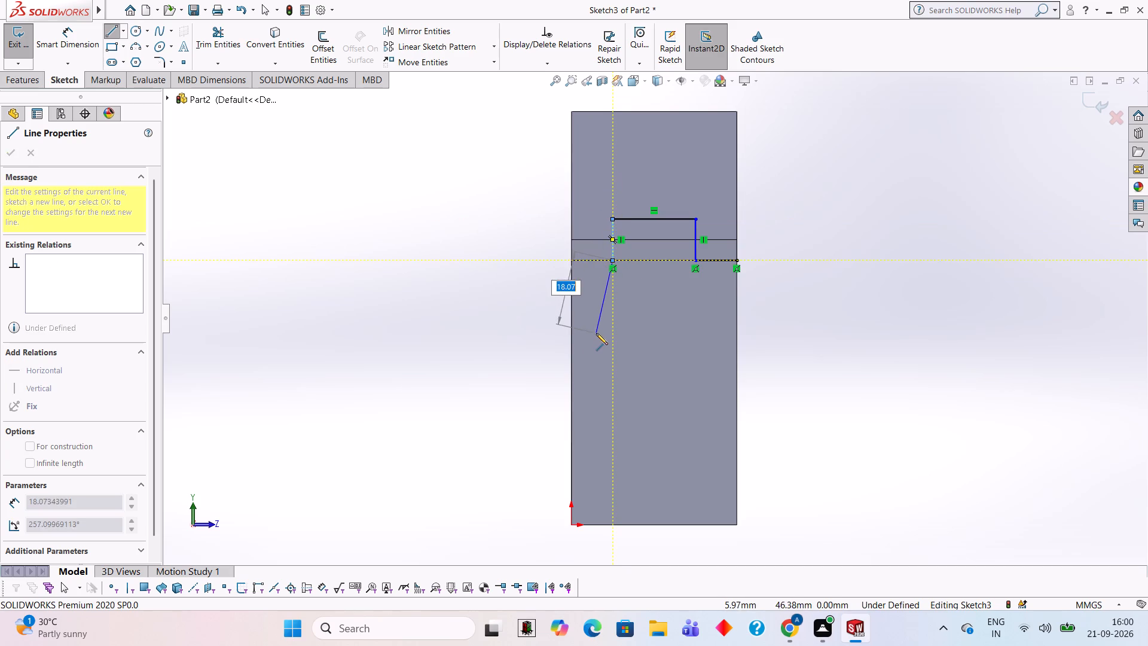
{"action": "key", "text": "Escape"}
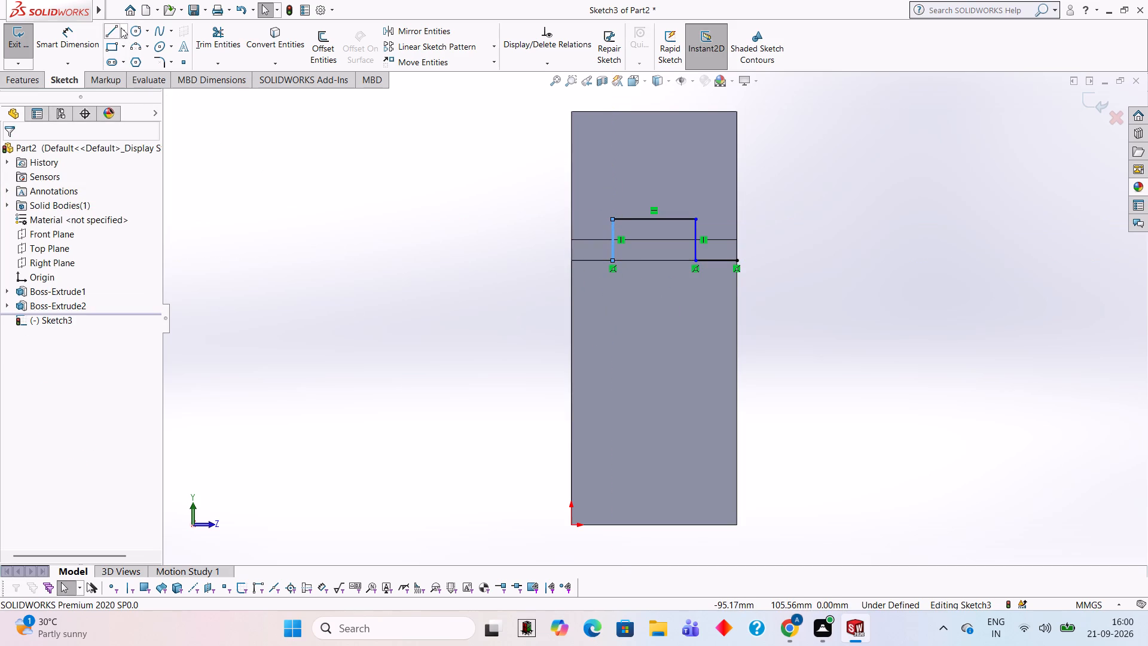
Close the 20 x 10 mm rectangle with a horizontal line along the narrow face's lower edge.
{"action": "left_click", "coordinate": [121, 28]}
{"action": "left_click", "coordinate": [117, 31]}
{"action": "left_click", "coordinate": [612, 258]}
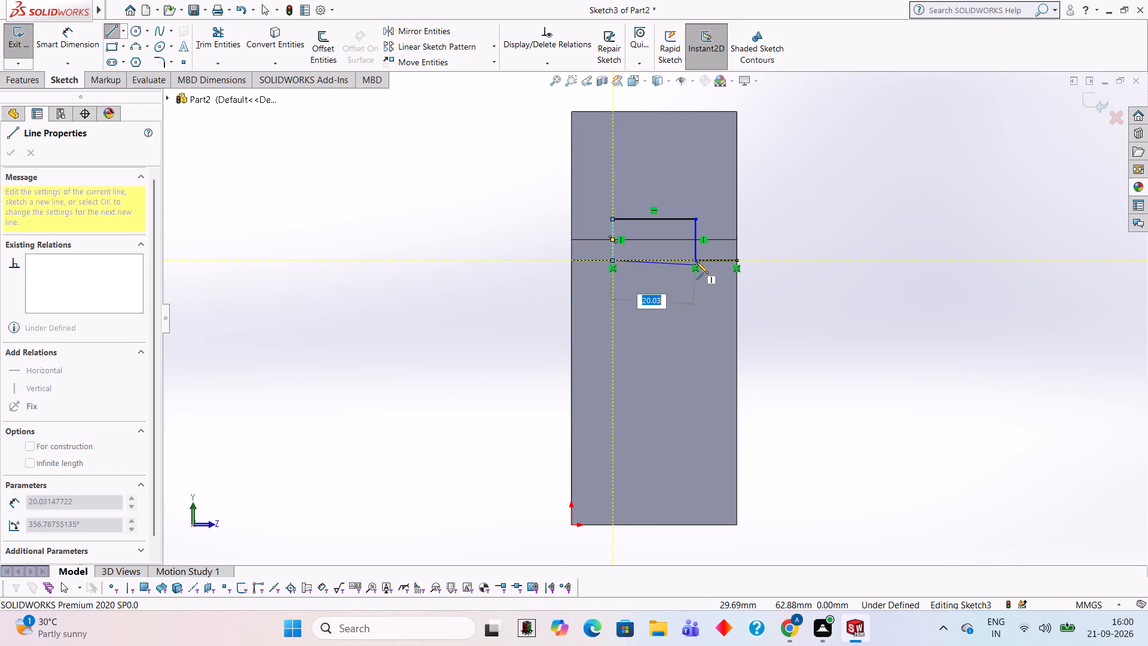
{"action": "left_click", "coordinate": [697, 261]}
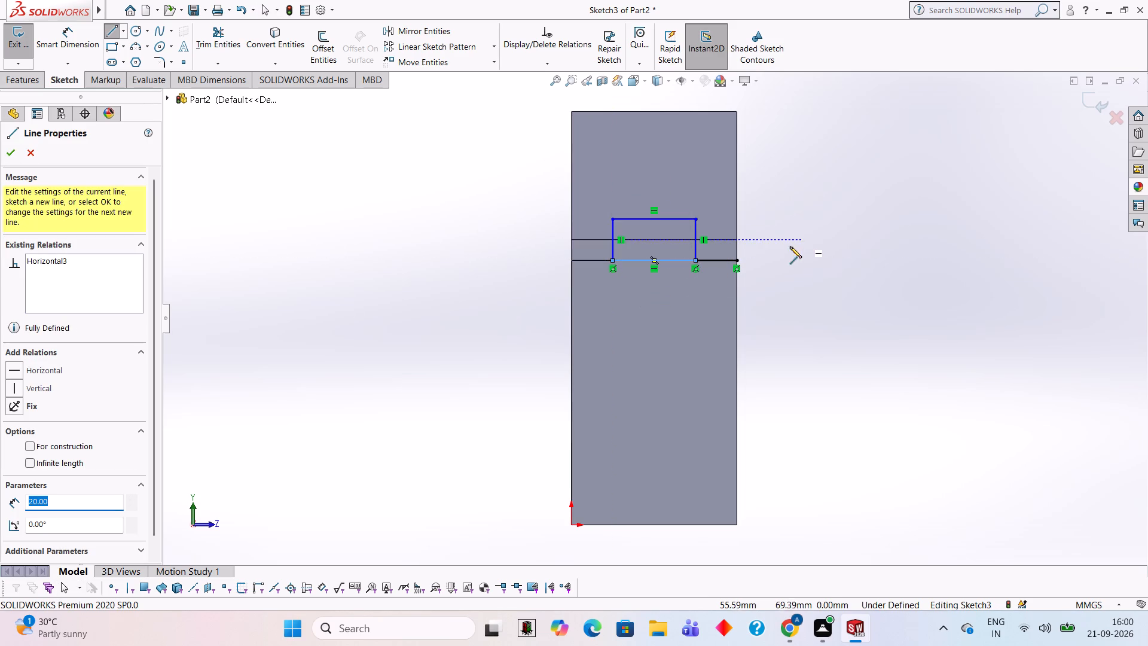
{"action": "key", "text": "Escape"}
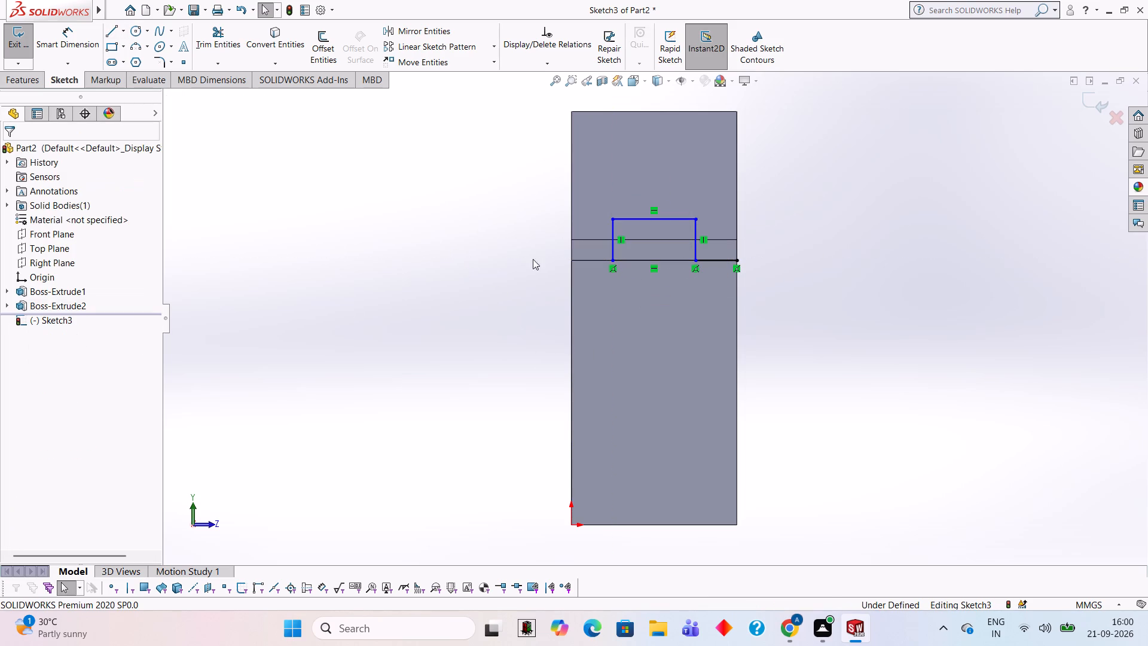
Delete the 10 mm locating line between the rectangle and the face's lower-right corner.
{"action": "left_click", "coordinate": [707, 262]}
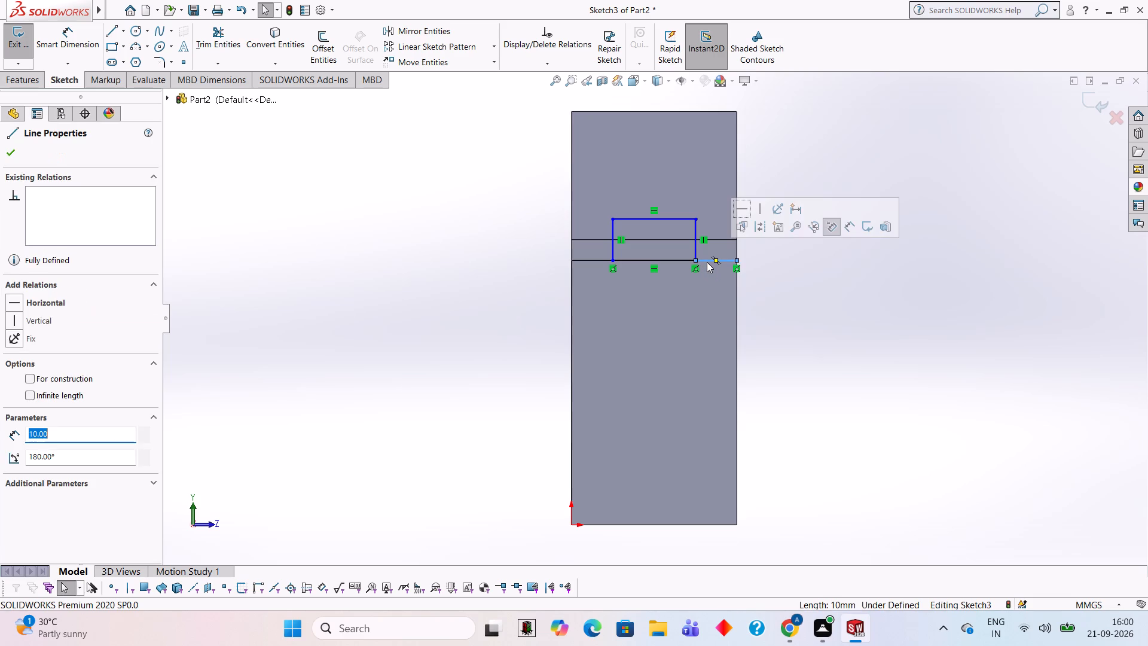
{"action": "key", "text": "Delete"}
Work out the side projection in Calculator by subtracting 88 from 126 and halving the difference.
{"action": "middle_click_drag", "start_coordinate": [805, 259], "coordinate": [726, 254]}
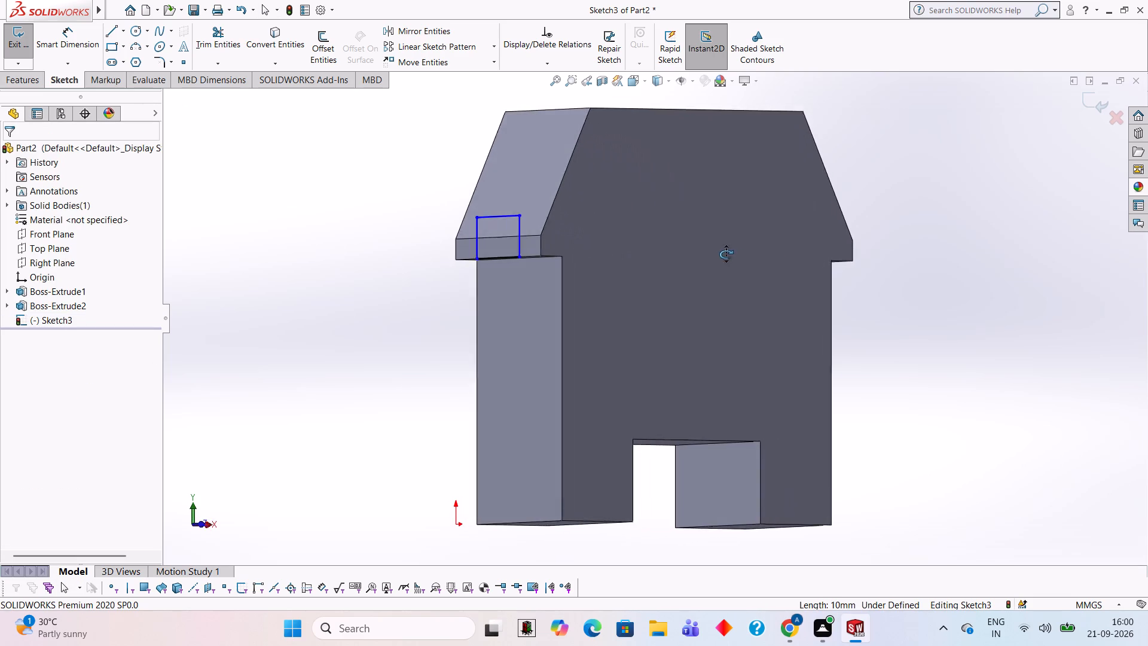
{"action": "middle_click_drag", "start_coordinate": [726, 254], "coordinate": [828, 278]}
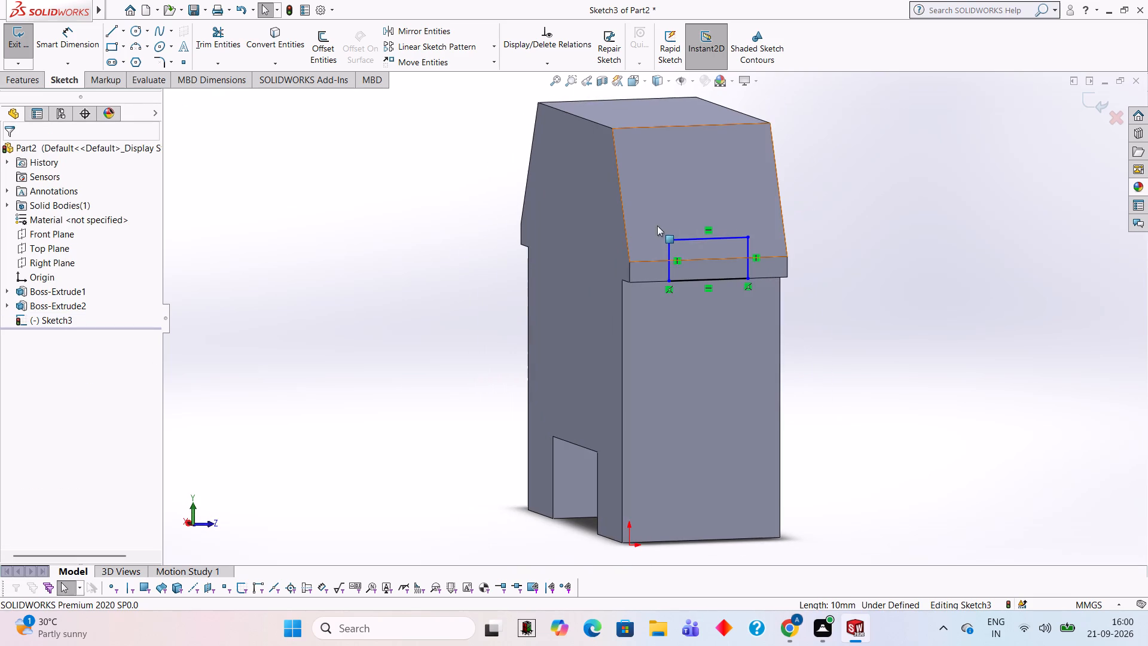
{"action": "middle_click_drag", "start_coordinate": [979, 284], "coordinate": [945, 286]}
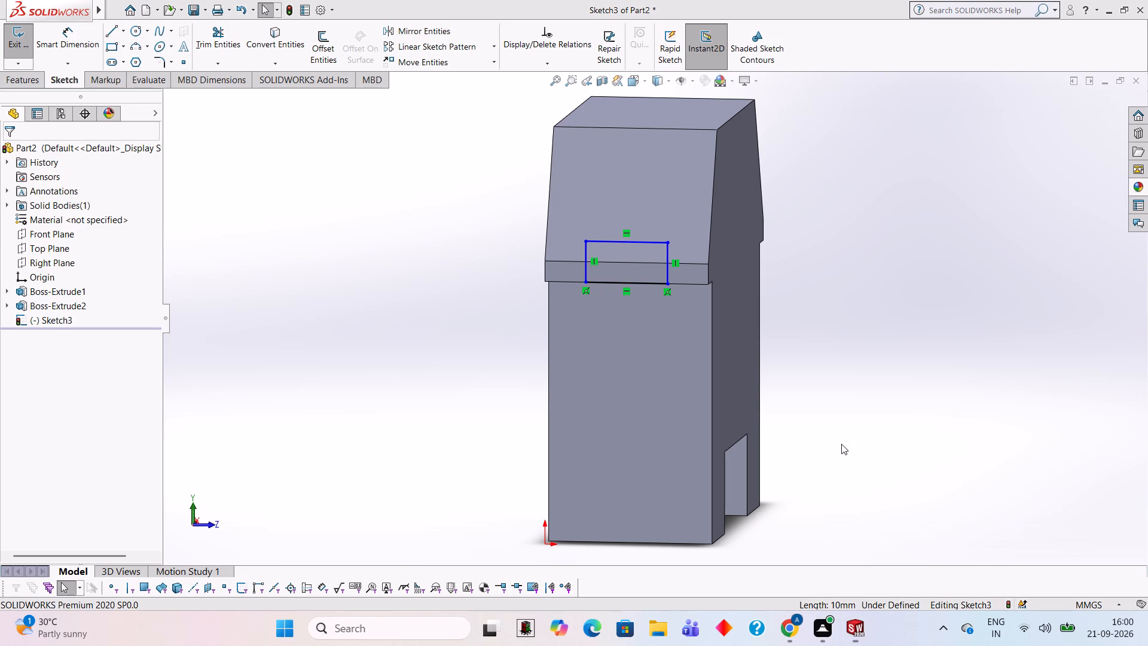
{"action": "key", "text": "1"}
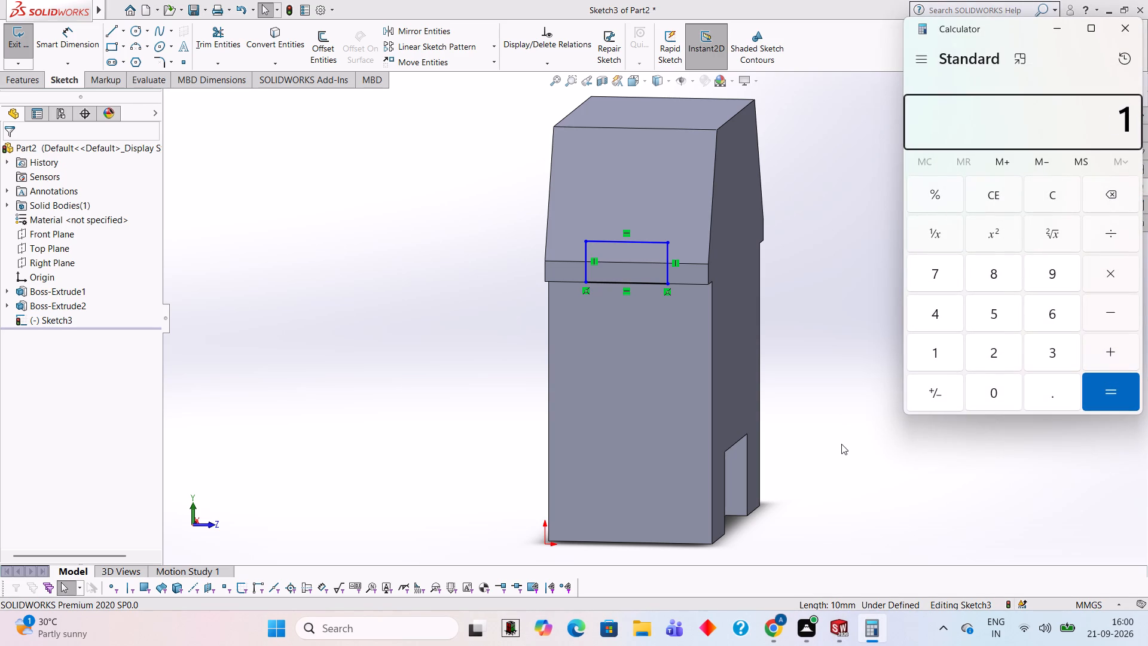
{"action": "type", "text": "26-88"}
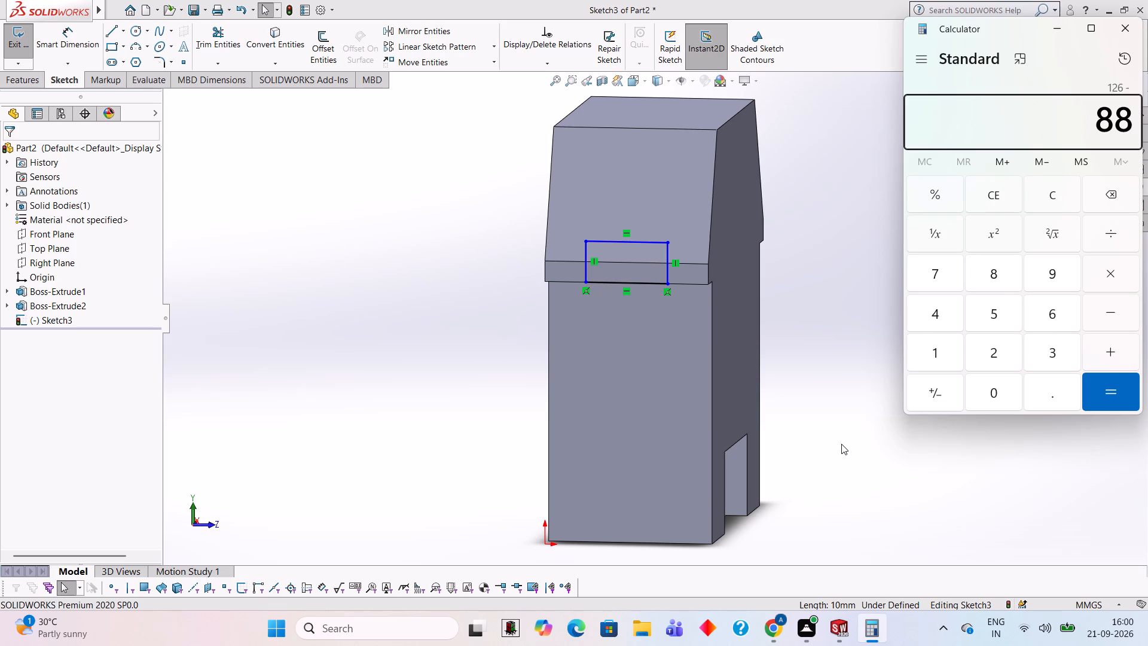
{"action": "key", "text": "Return"}
{"action": "key", "text": "BackSpace"}
{"action": "key", "text": "Delete"}
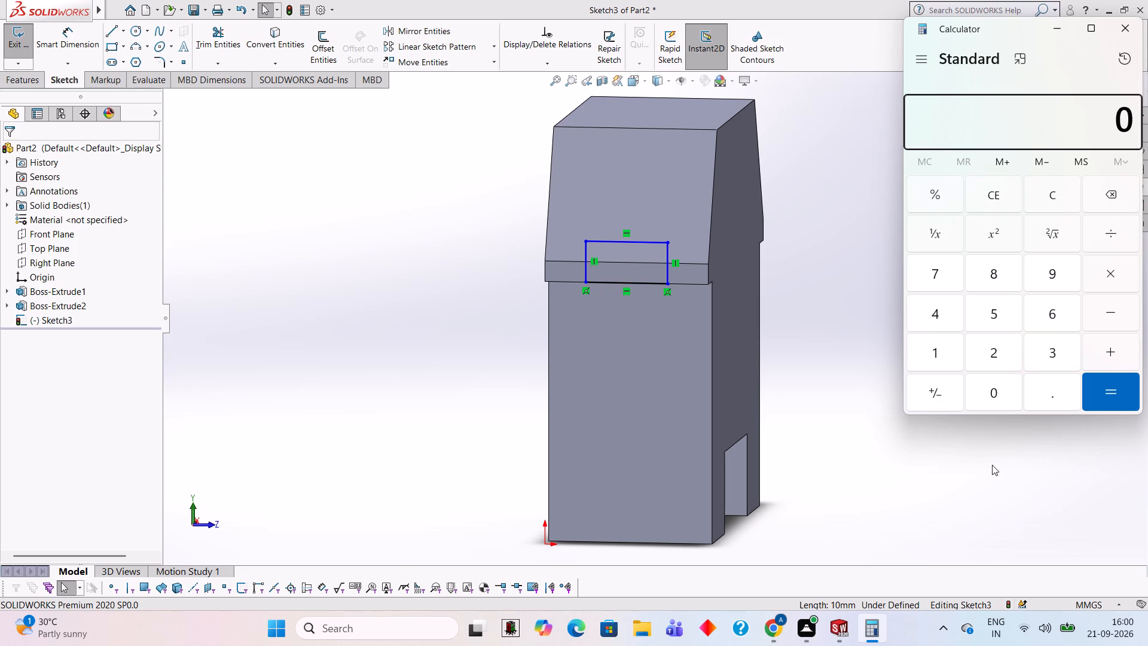
{"action": "type", "text": "38/2"}
{"action": "key", "text": "Return"}
{"action": "left_click", "coordinate": [1131, 31]}
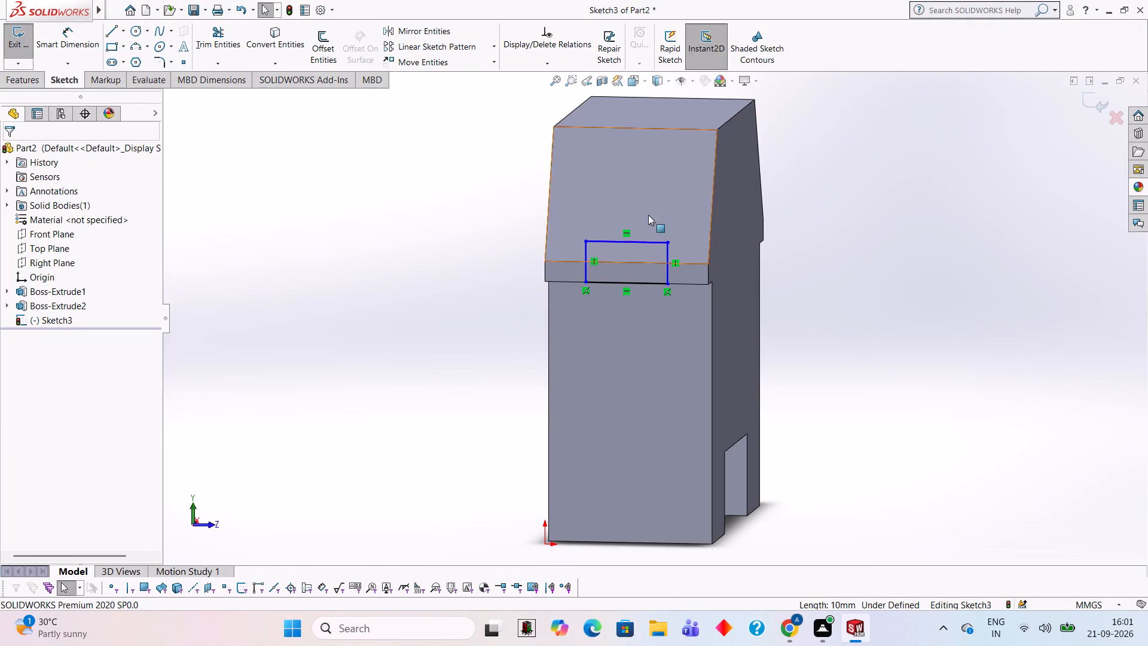
Extrude the 20 x 10 mm rectangle 19 mm blind outward from the overhang's side face, with the result merged.
{"action": "left_click", "coordinate": [19, 75]}
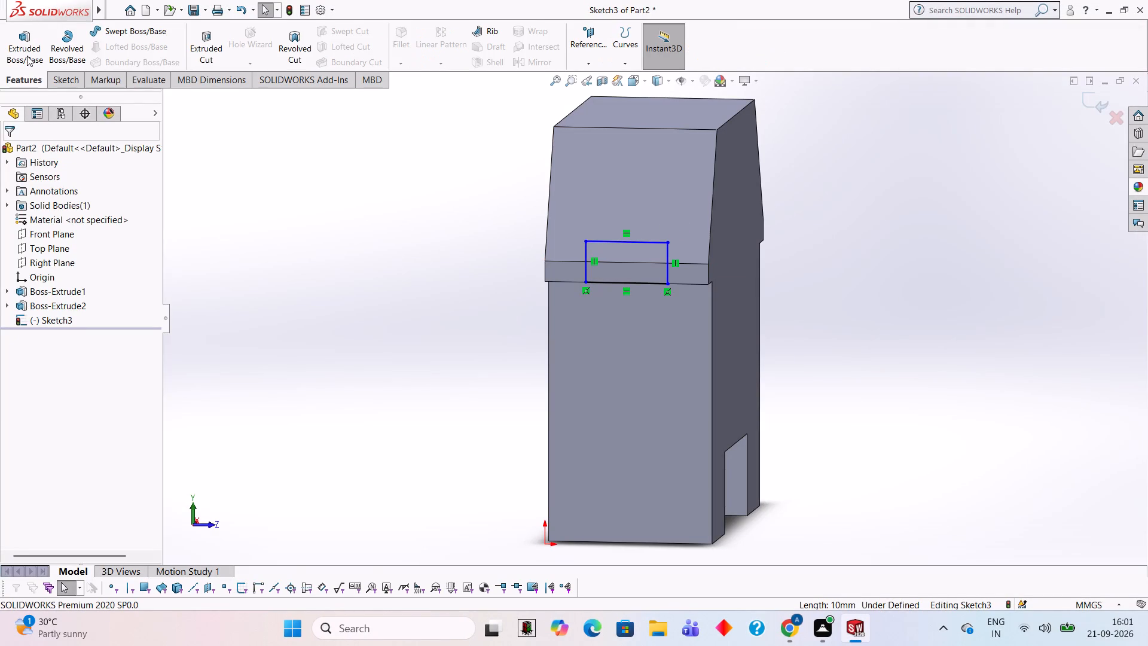
{"action": "left_click", "coordinate": [27, 56]}
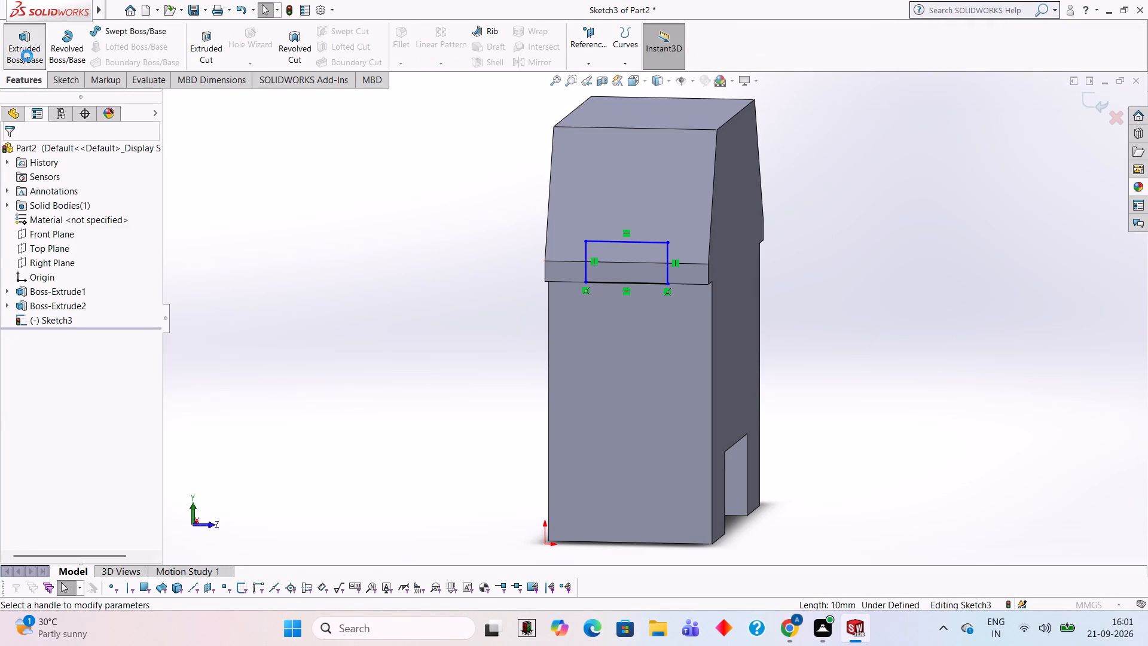
{"action": "type", "text": "19"}
{"action": "key", "text": "Return"}
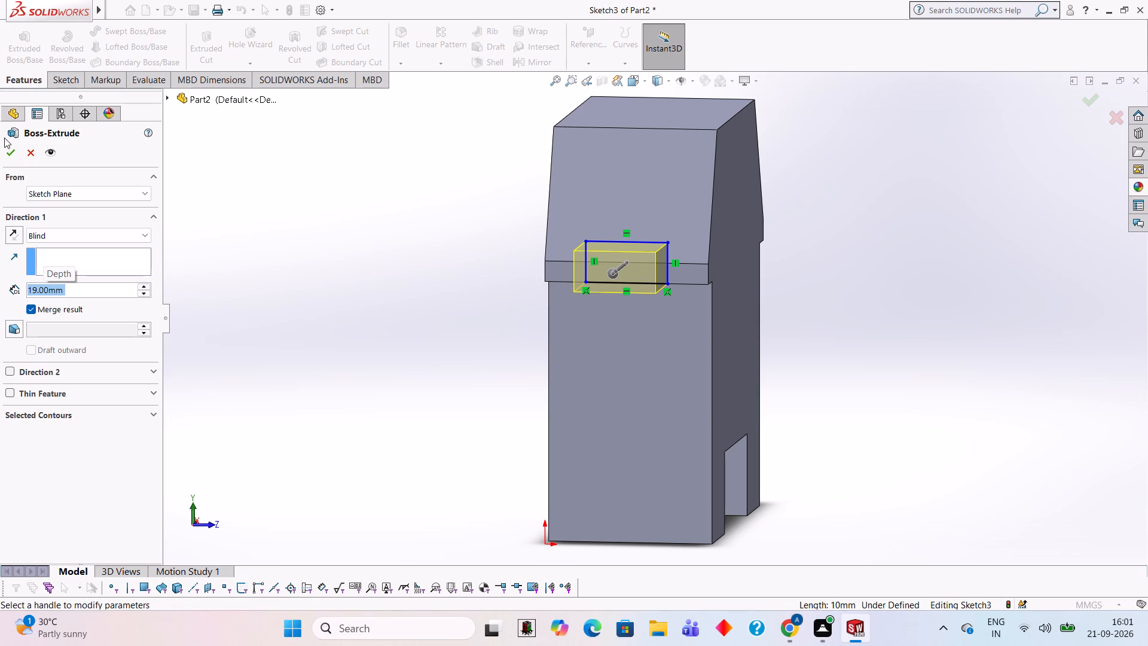
{"action": "left_click", "coordinate": [10, 148]}
Examine the projecting side block and its junction with the upper body's sloped face from several angles.
{"action": "middle_click_drag", "start_coordinate": [814, 283], "coordinate": [819, 282]}
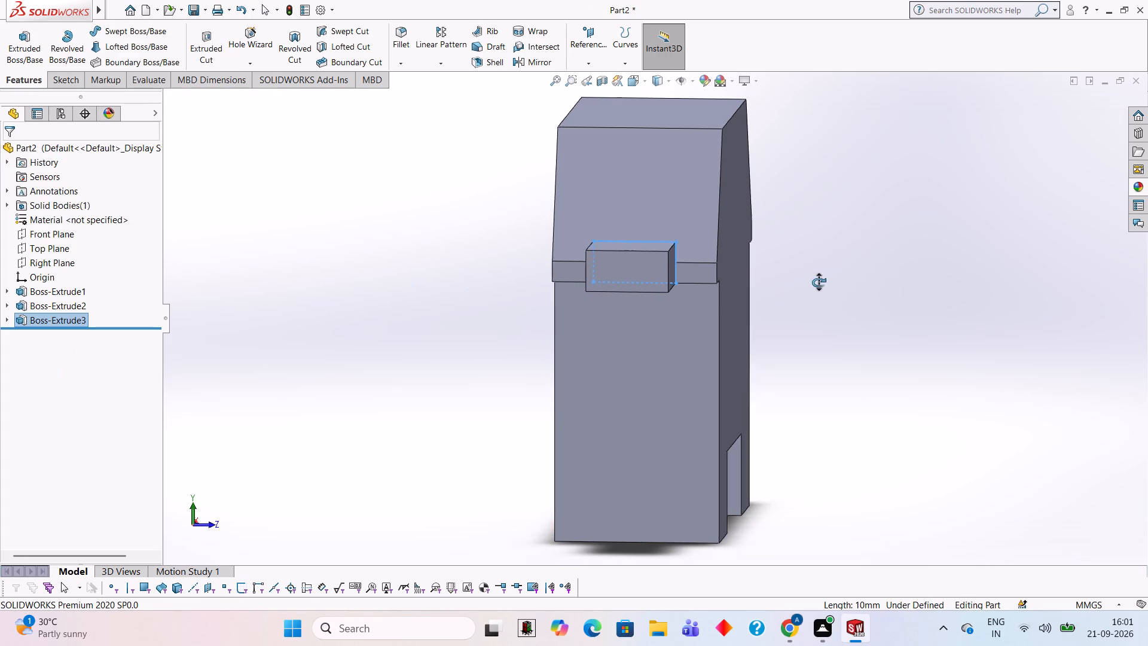
{"action": "middle_click_drag", "start_coordinate": [819, 282], "coordinate": [715, 303]}
{"action": "scroll", "coordinate": [715, 303], "scroll_direction": "up", "scroll_amount": 1}
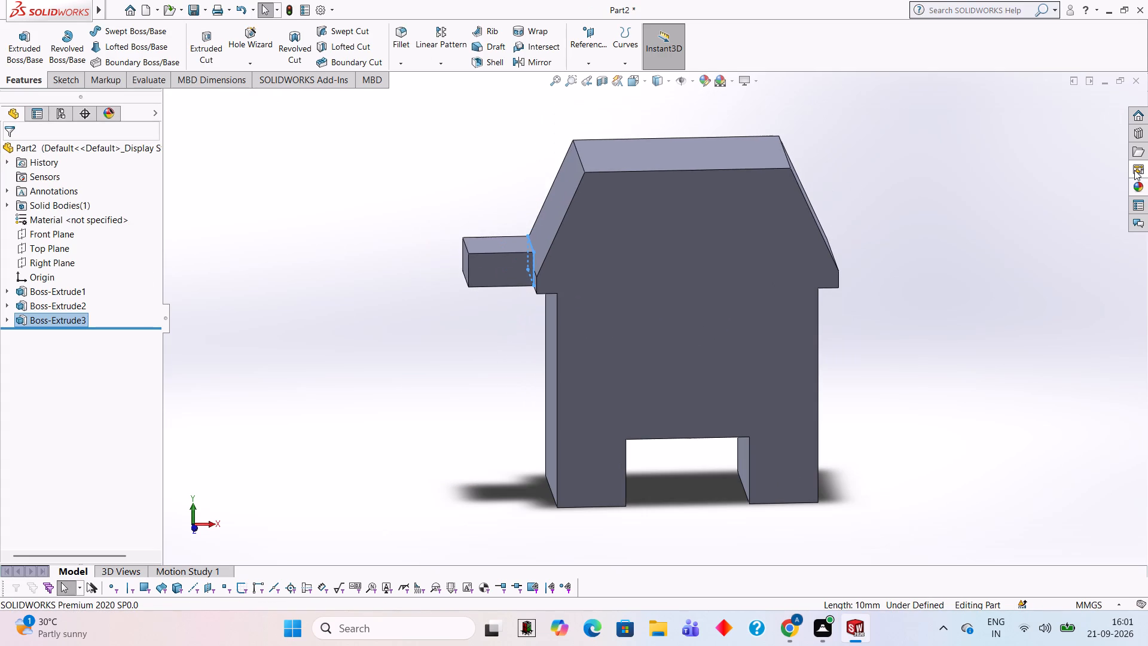
{"action": "left_click", "coordinate": [1042, 163]}
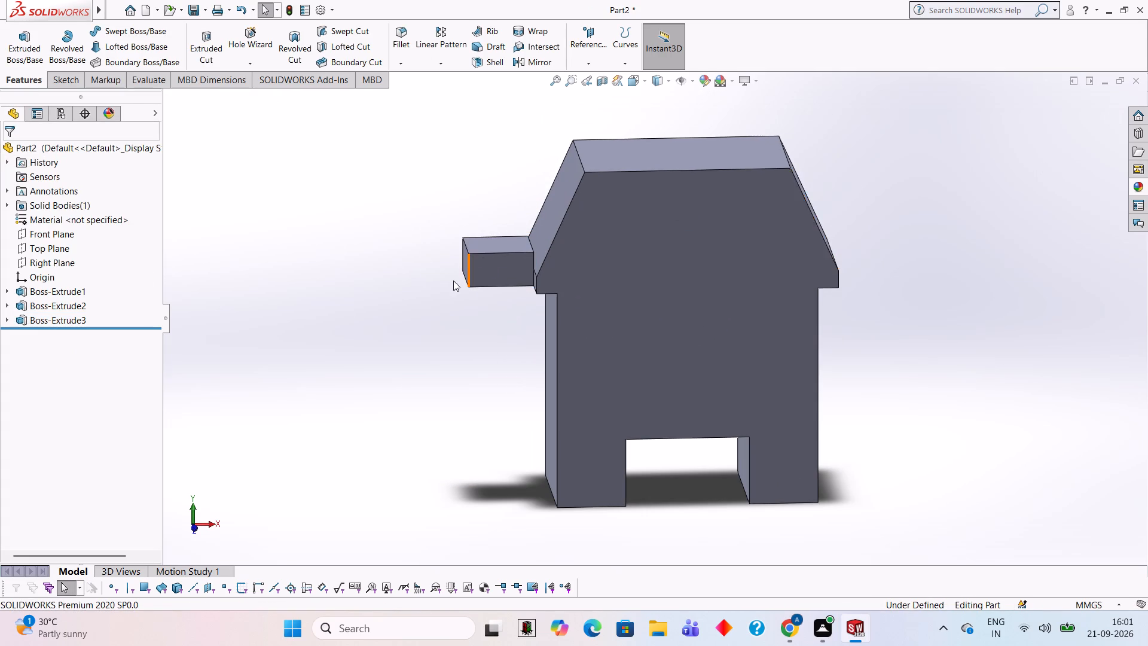
{"action": "scroll", "coordinate": [466, 270], "scroll_direction": "down", "scroll_amount": 12}
{"action": "scroll", "coordinate": [676, 316], "scroll_direction": "down", "scroll_amount": 4}
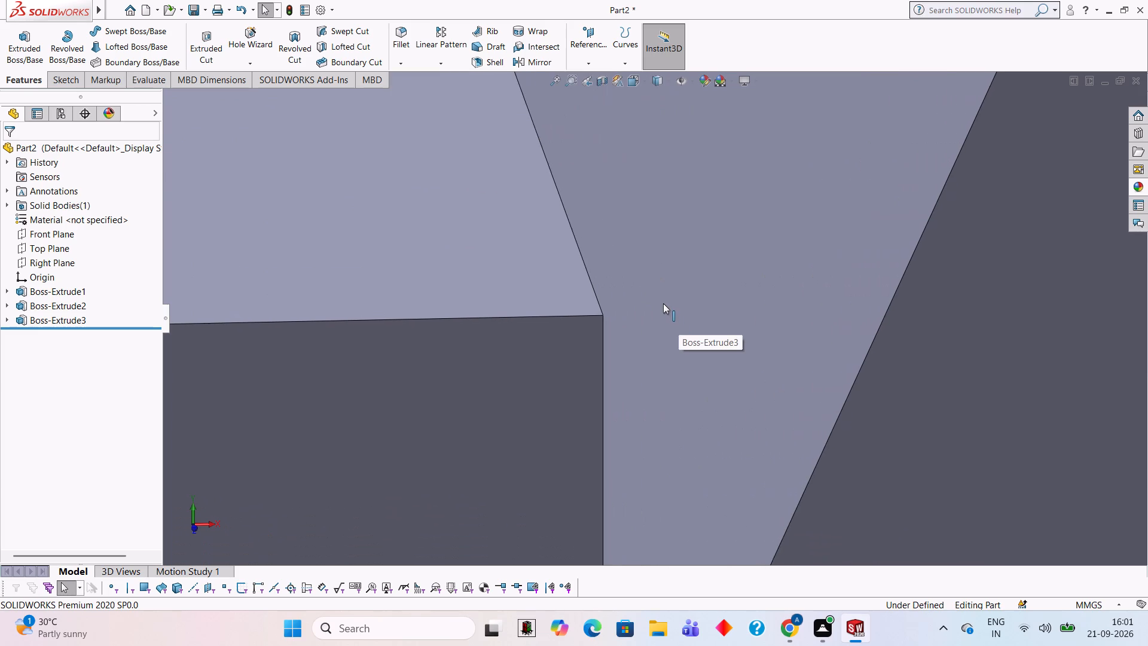
{"action": "scroll", "coordinate": [663, 303], "scroll_direction": "up", "scroll_amount": 16}
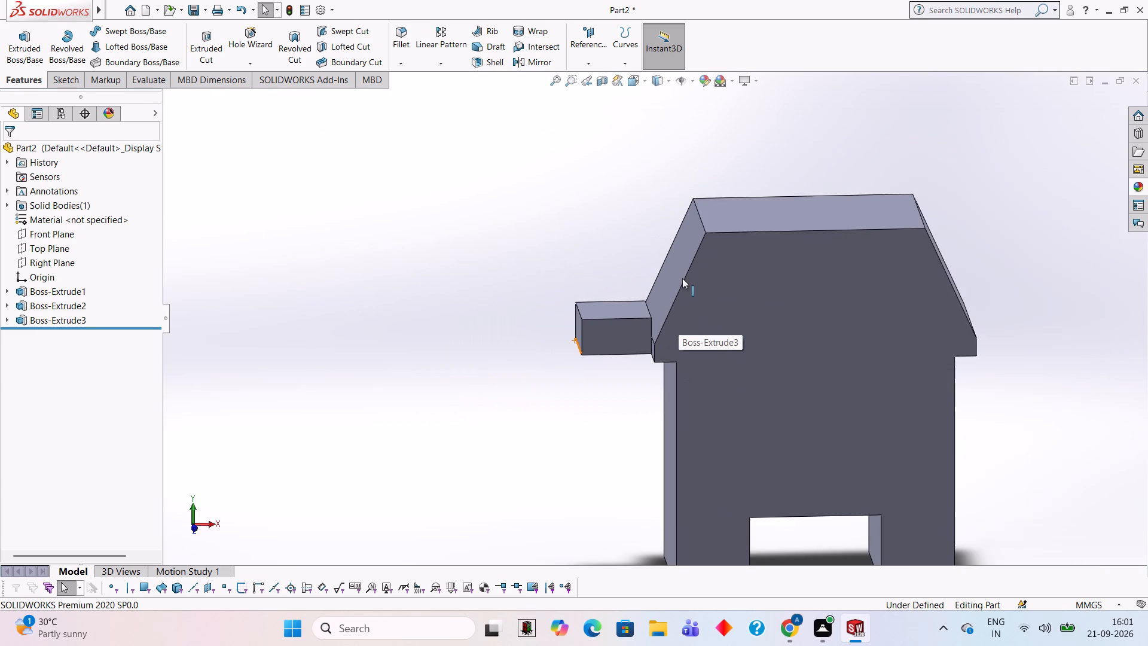
{"action": "scroll", "coordinate": [682, 278], "scroll_direction": "up", "scroll_amount": 2}
{"action": "middle_click_drag", "start_coordinate": [925, 301], "coordinate": [927, 275]}
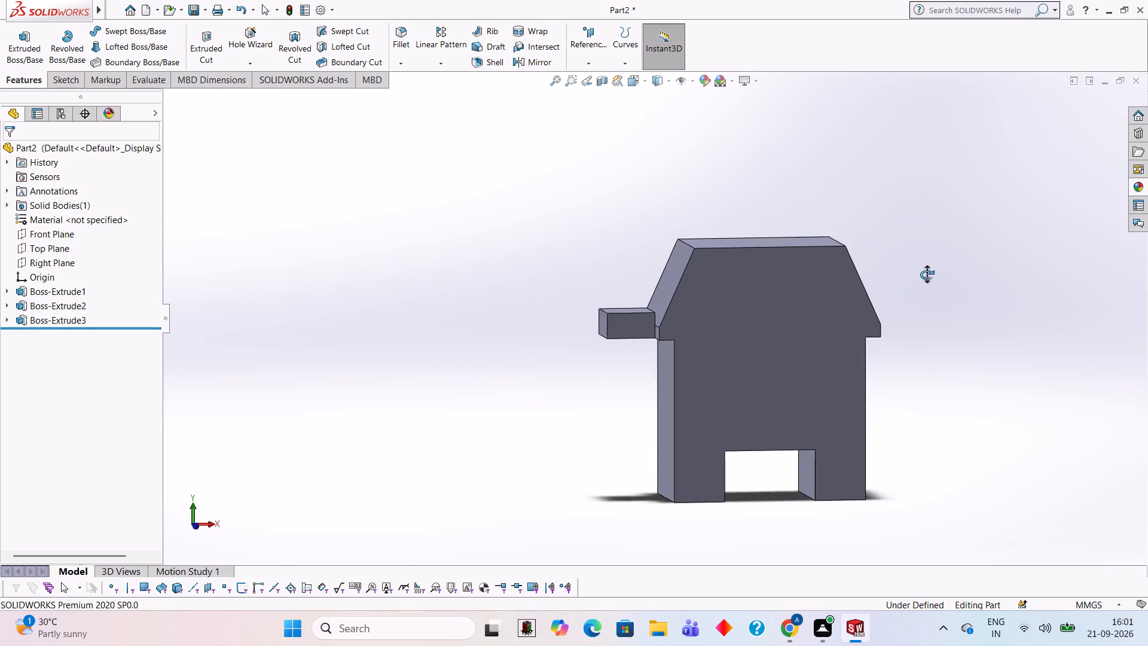
{"action": "middle_click_drag", "start_coordinate": [927, 275], "coordinate": [919, 270]}
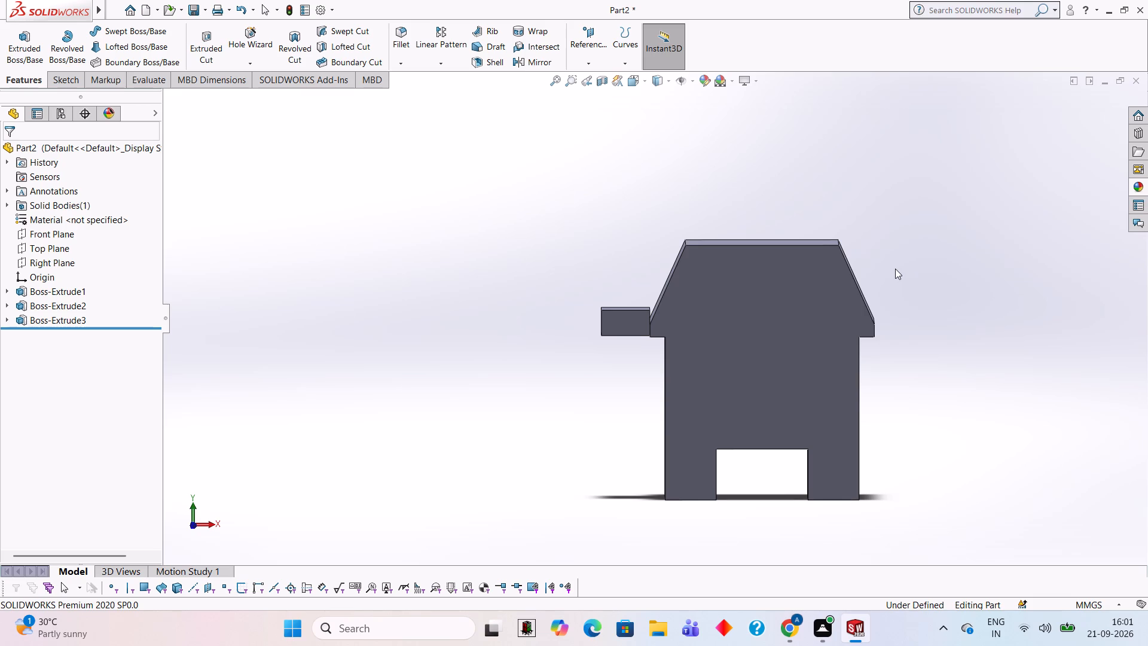
{"action": "middle_click_drag", "start_coordinate": [895, 269], "coordinate": [890, 266]}
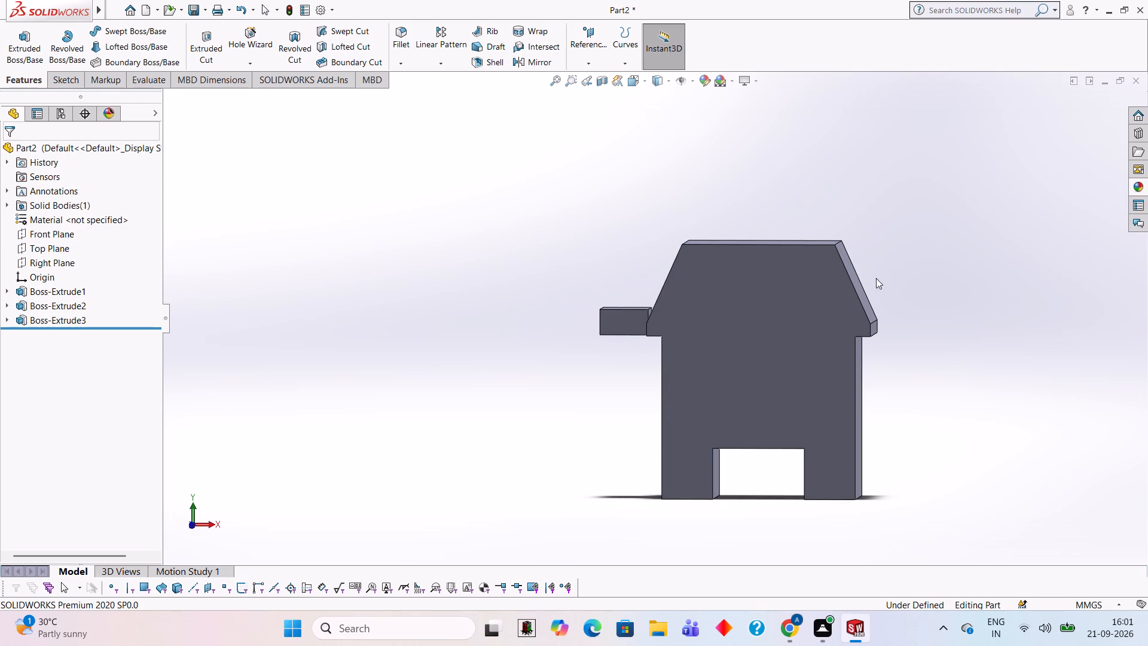
{"action": "middle_click_drag", "start_coordinate": [886, 277], "coordinate": [912, 277]}
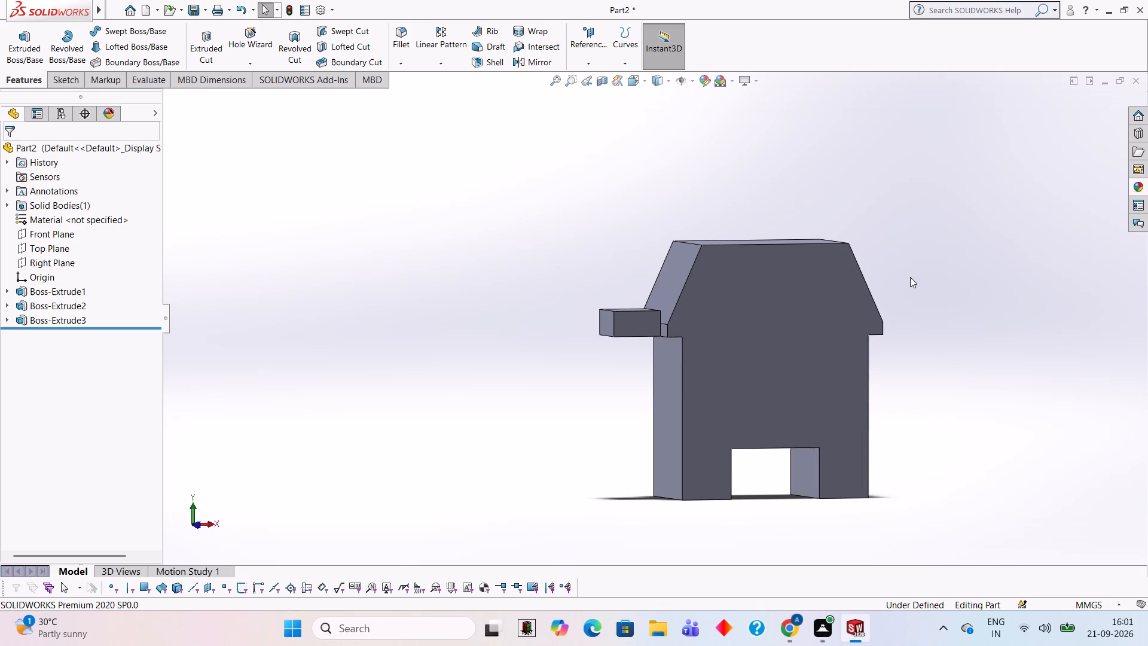
{"action": "middle_click_drag", "start_coordinate": [899, 278], "coordinate": [890, 275]}
{"action": "scroll", "coordinate": [890, 275], "scroll_direction": "up", "scroll_amount": 1}
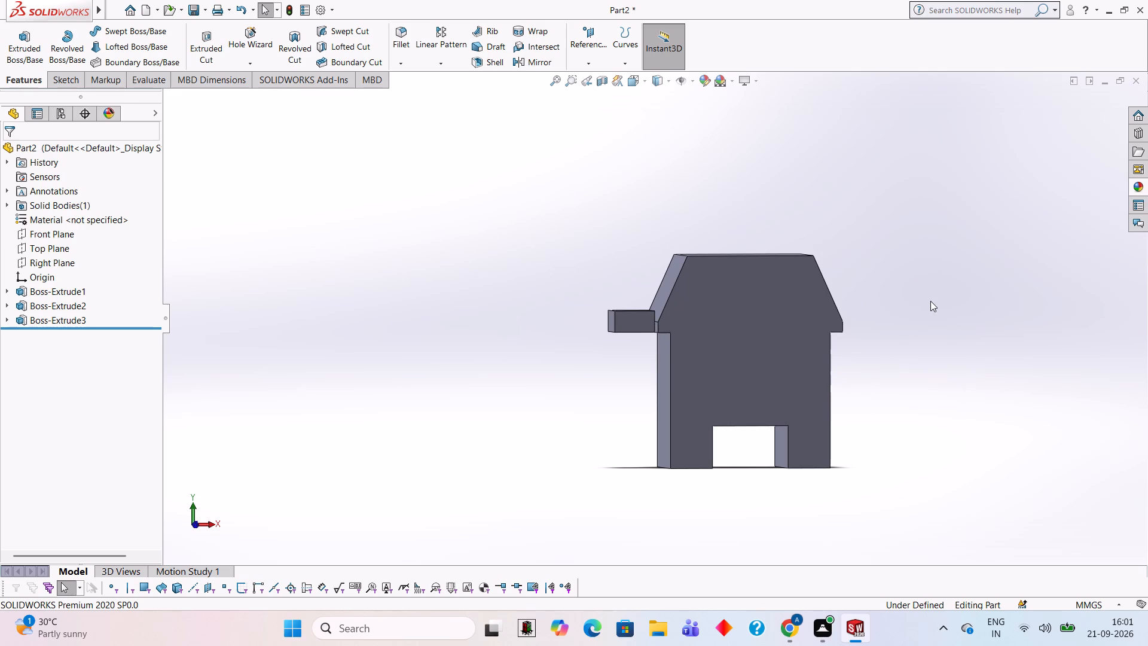
Undo the side block's extrusion and the preceding edits to its rectangle sketch.
{"action": "key", "text": "ctrl+z"}
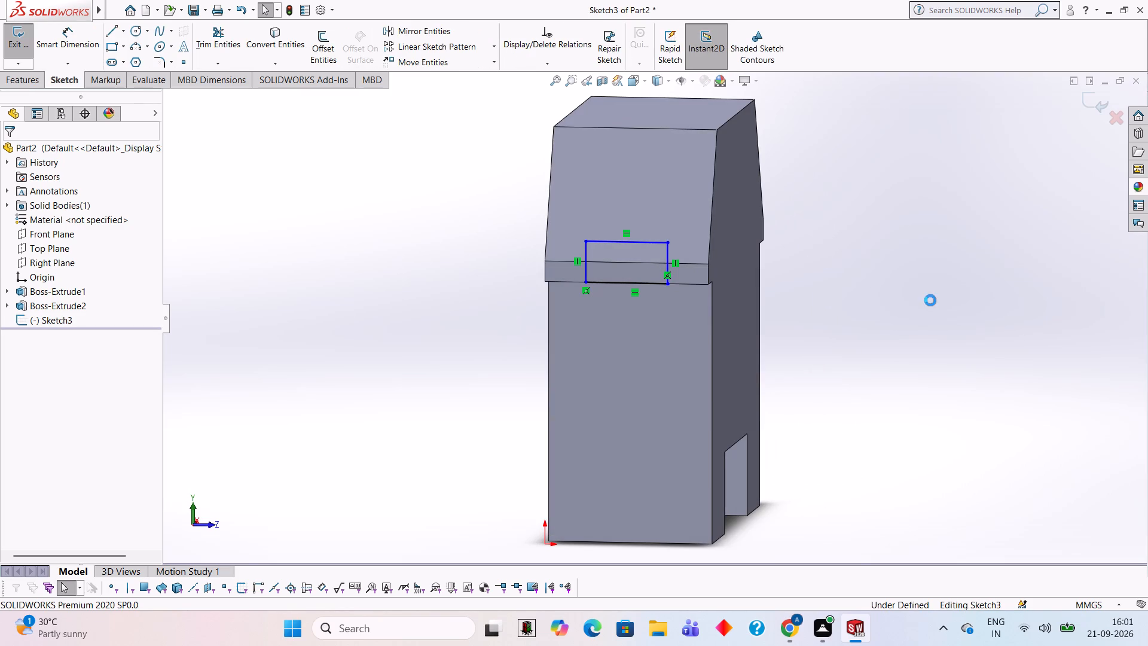
{"action": "key", "text": "ctrl+z"}
{"action": "key", "text": "ctrl+z"}
{"action": "key", "text": "ctrl+z"}
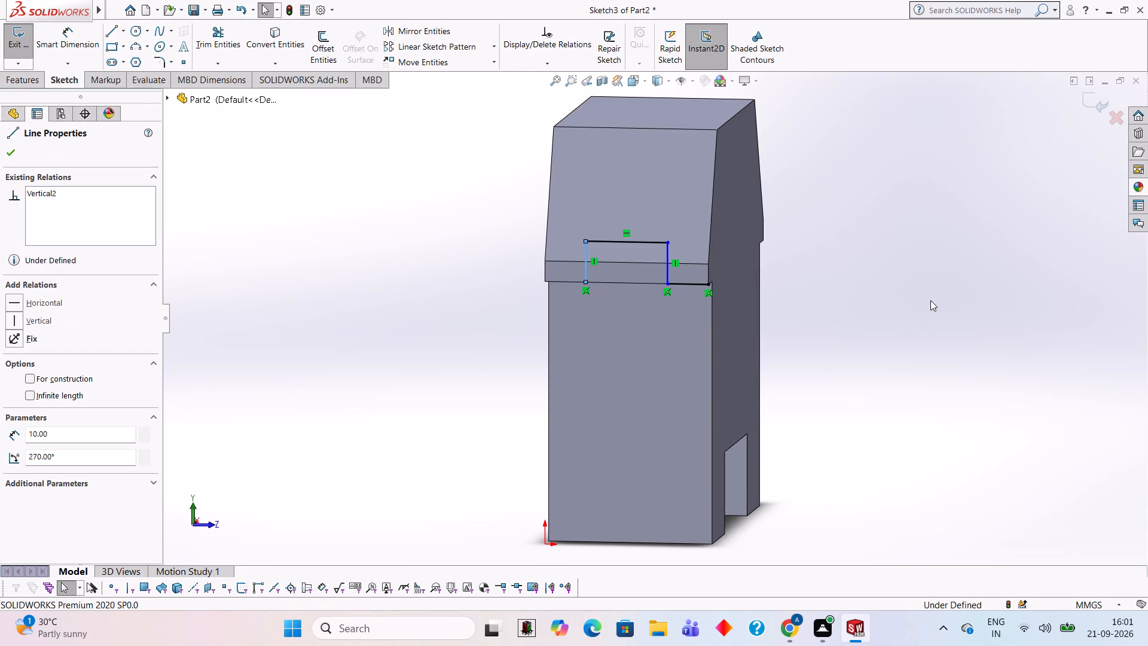
Delete the 10 mm locating line and the remaining lines of the old rectangle from the side face sketch.
{"action": "left_click", "coordinate": [690, 285]}
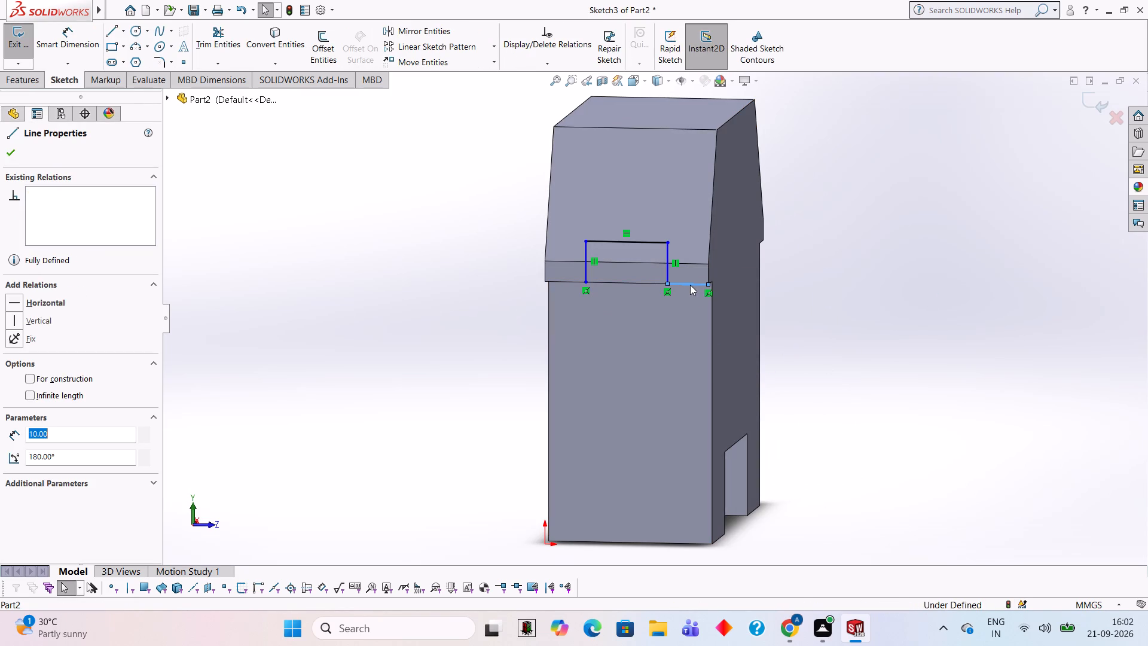
{"action": "key", "text": "Delete"}
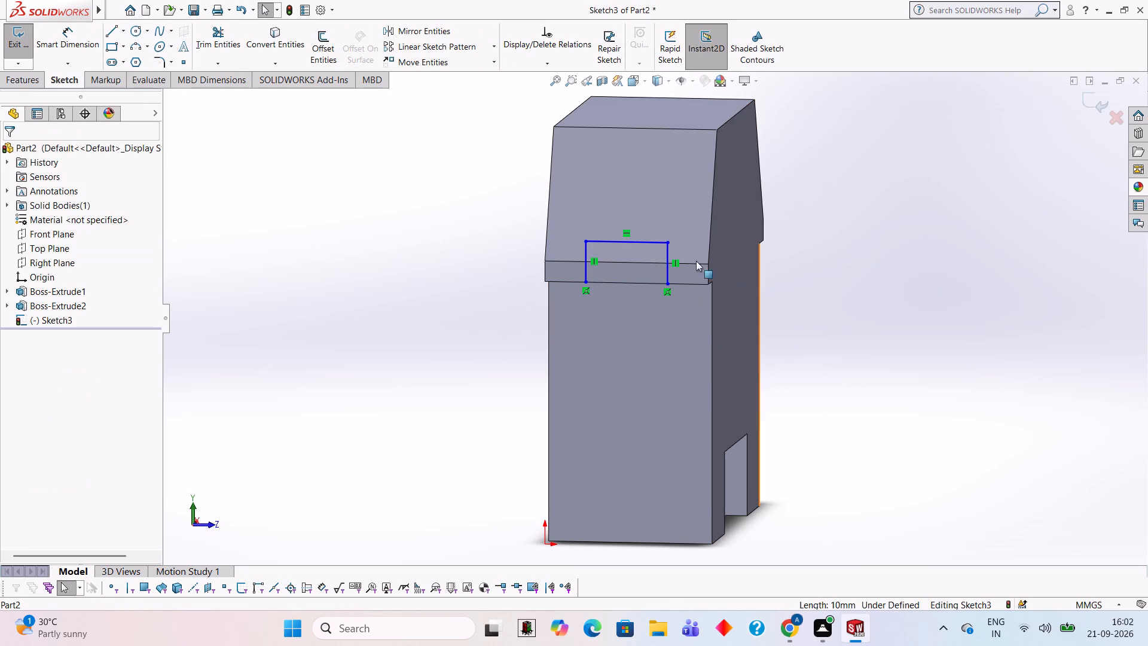
{"action": "left_click", "coordinate": [658, 239]}
{"action": "key", "text": "Delete"}
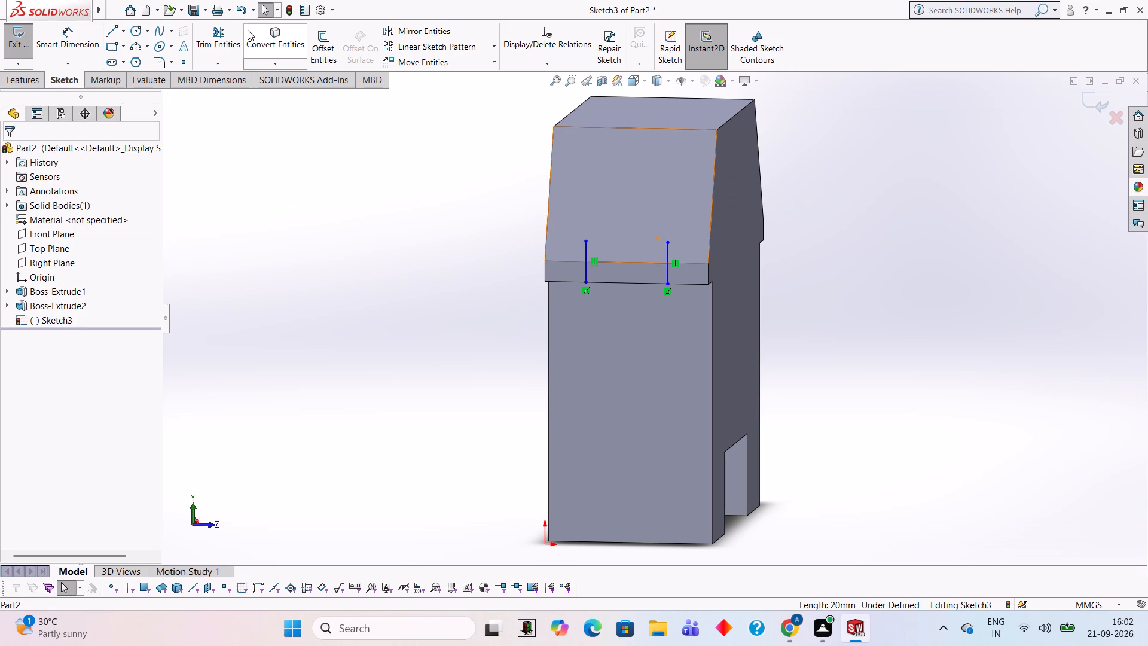
{"action": "left_click", "coordinate": [230, 28]}
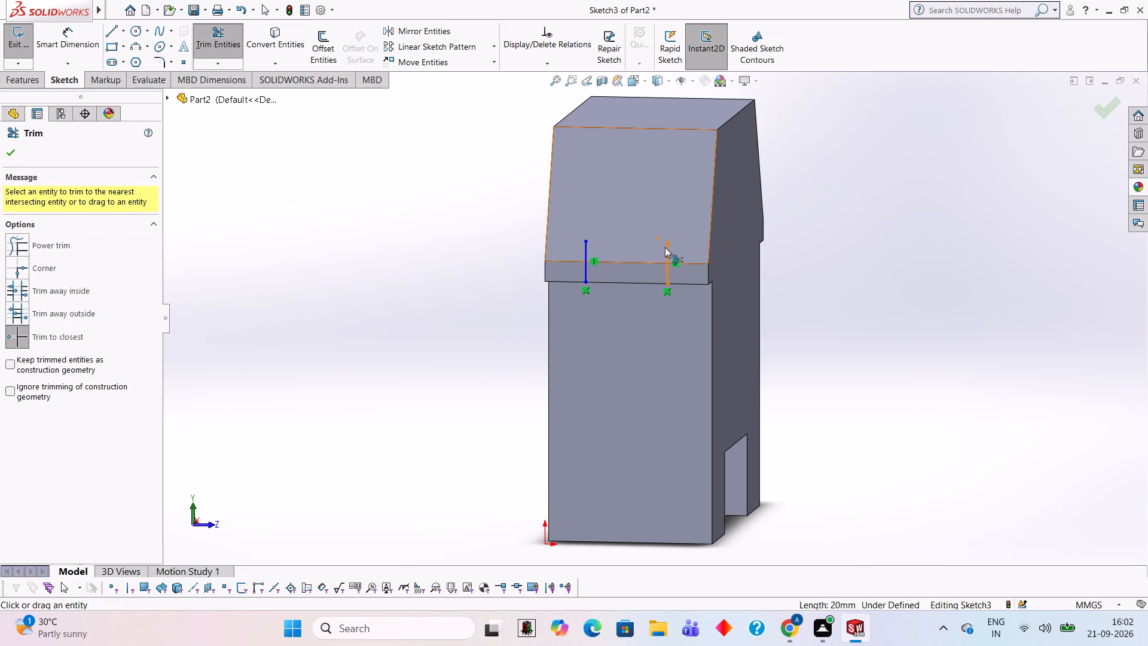
{"action": "left_click", "coordinate": [665, 247]}
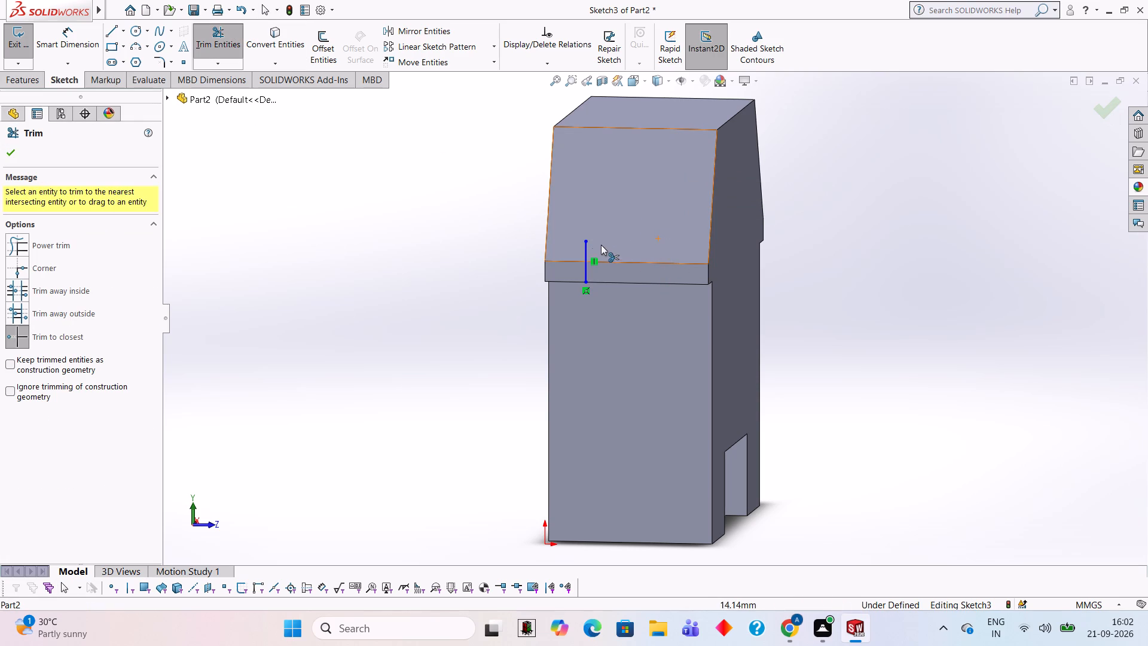
{"action": "left_click", "coordinate": [584, 252]}
Sketch a 10 mm locating line from the overhang side face's lower-right corner, followed by a 20 x 5 mm rectangle along the bottom edge.
{"action": "scroll", "coordinate": [644, 290], "scroll_direction": "down", "scroll_amount": 1}
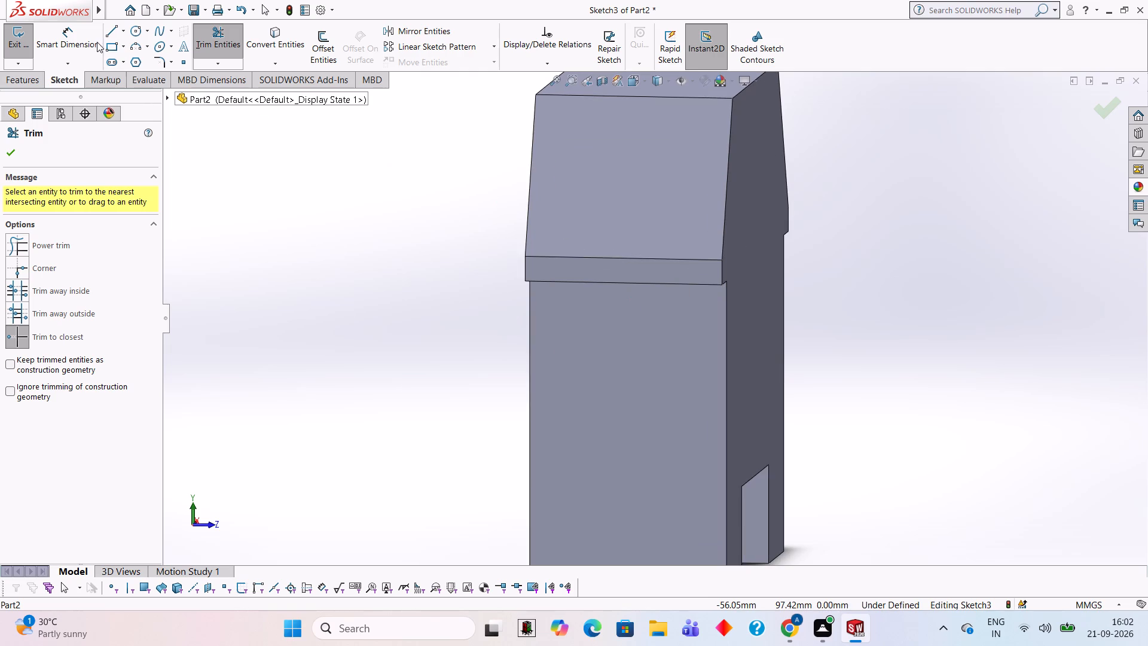
{"action": "left_click", "coordinate": [110, 33]}
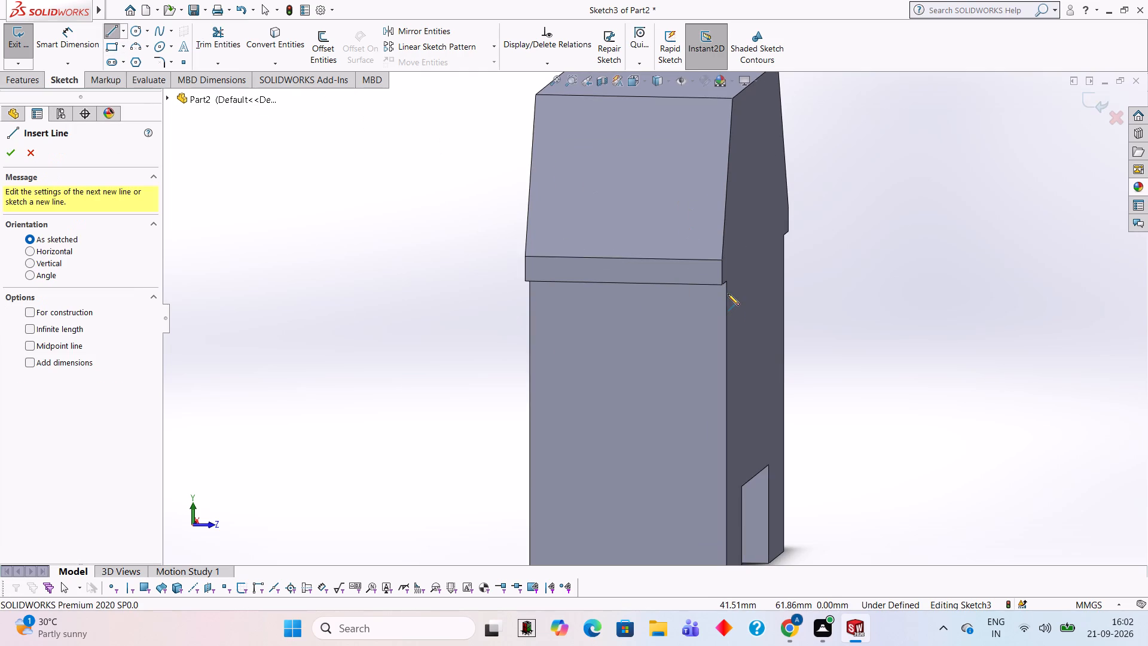
{"action": "left_click", "coordinate": [720, 286]}
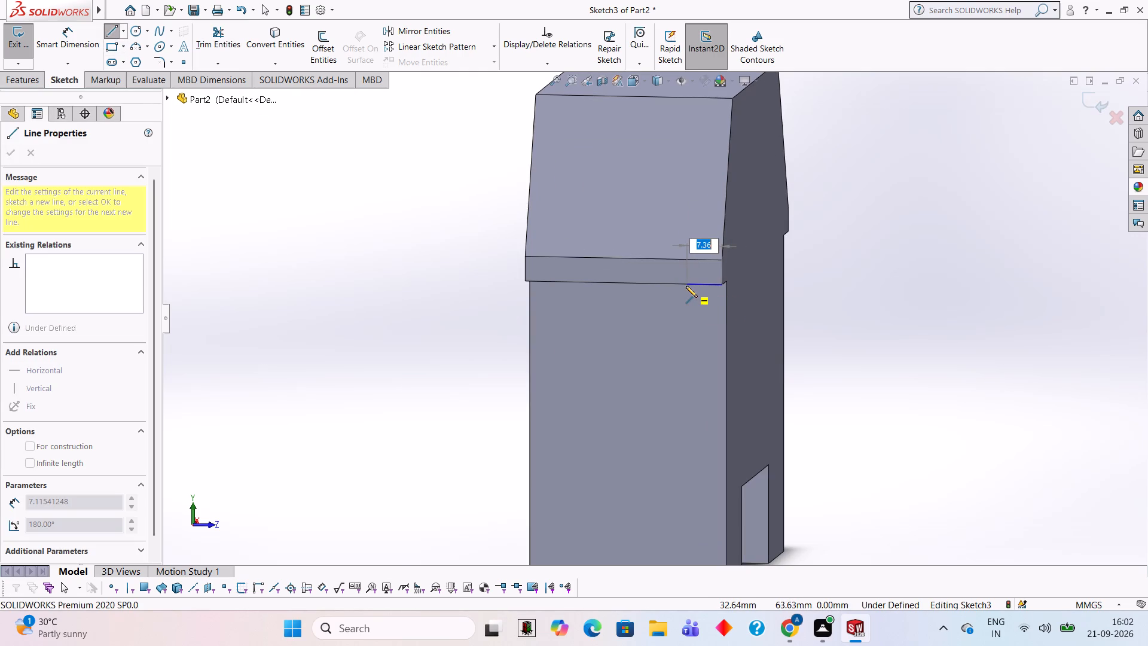
{"action": "type", "text": "10"}
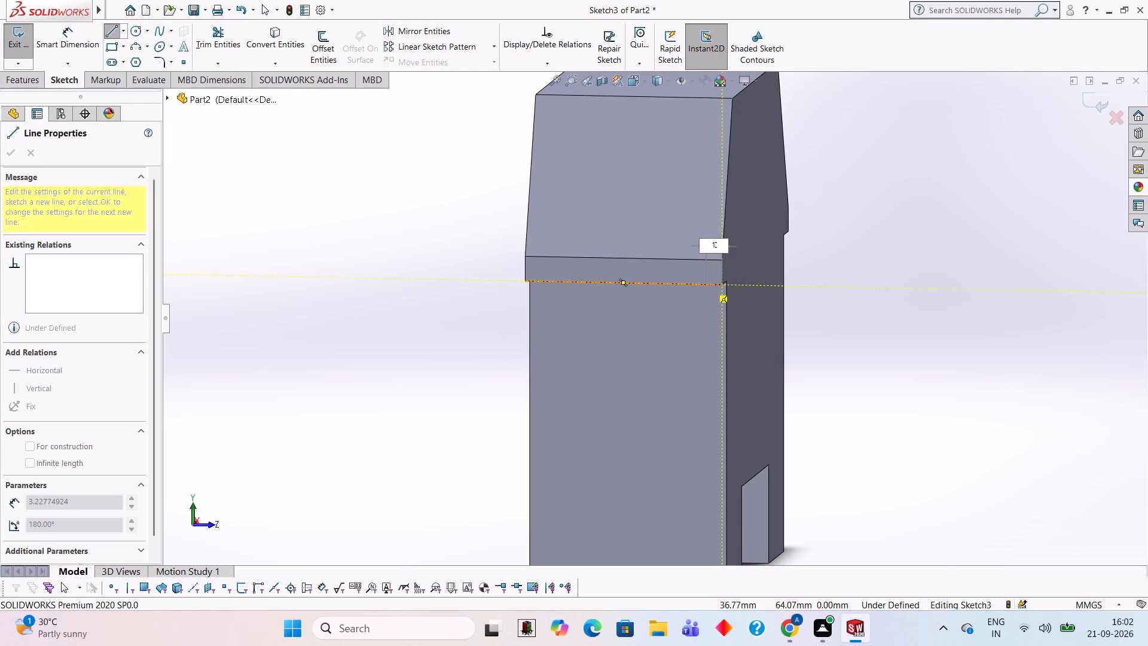
{"action": "key", "text": "Return"}
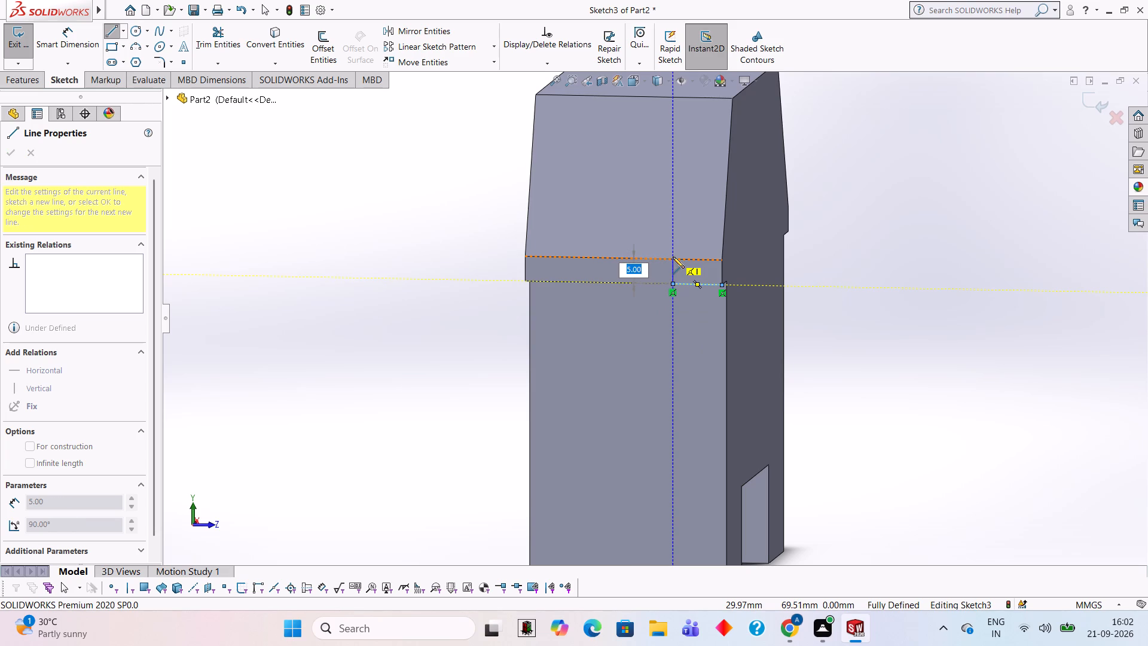
{"action": "key", "text": "5"}
{"action": "key", "text": "Return"}
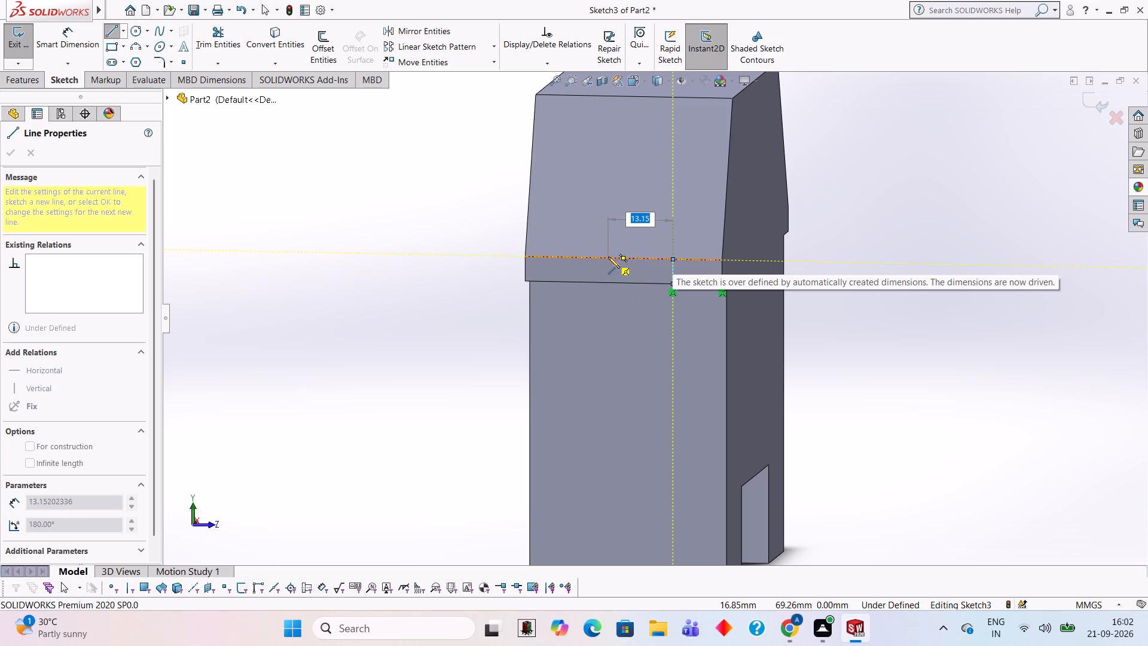
{"action": "key", "text": "2"}
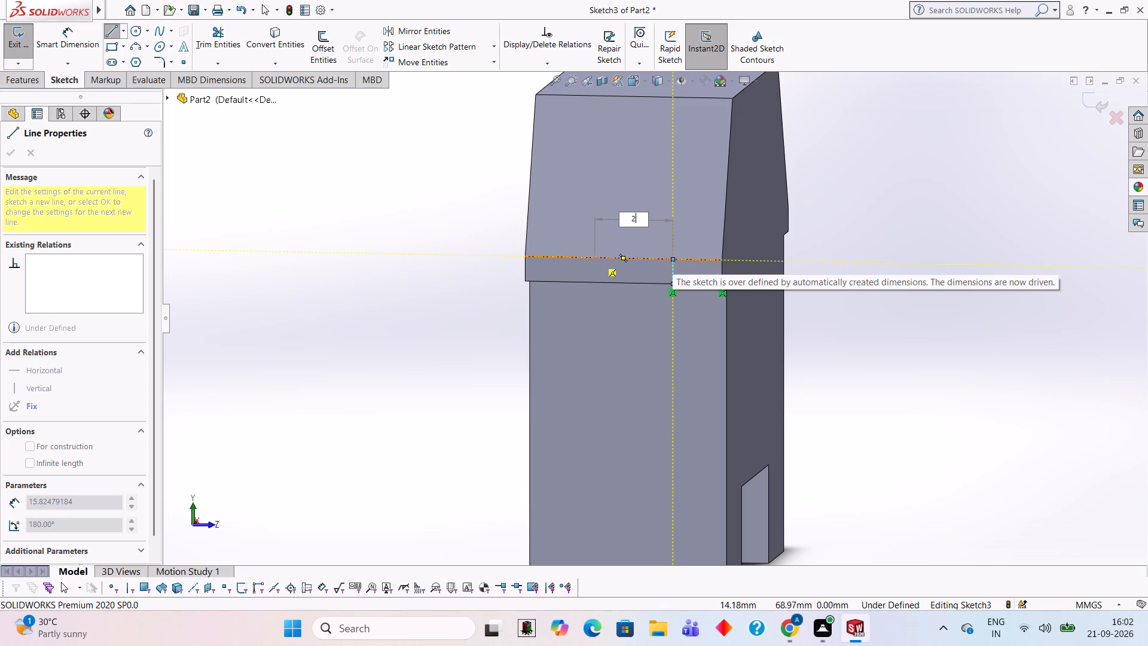
{"action": "key", "text": "0"}
{"action": "key", "text": "Return"}
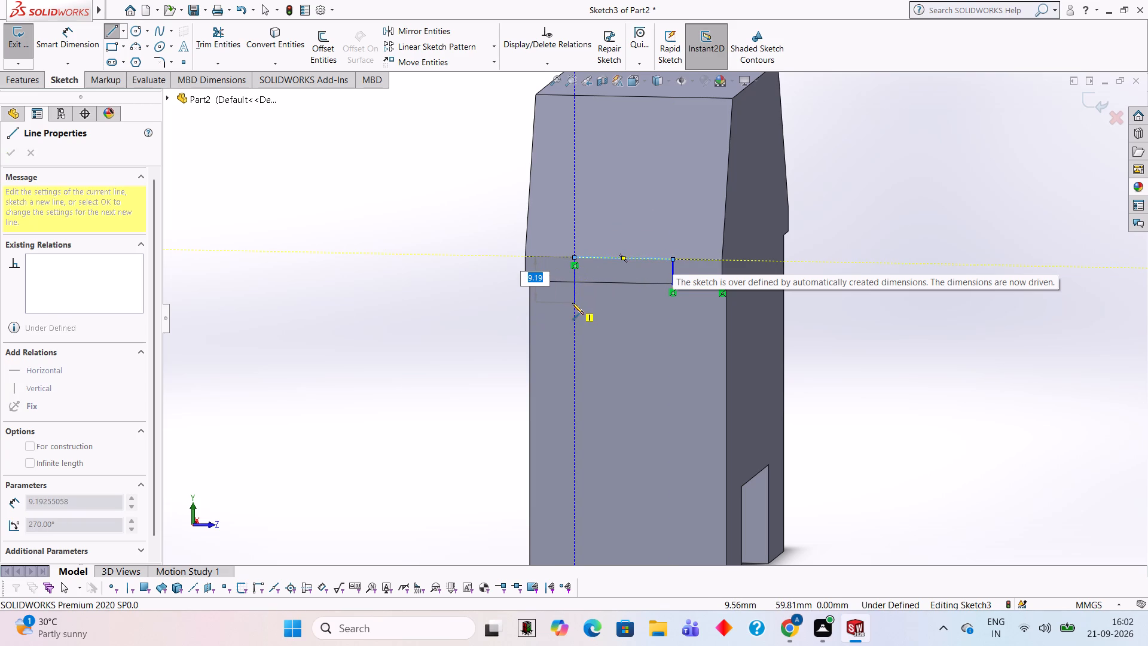
{"action": "key", "text": "5"}
{"action": "key", "text": "Return"}
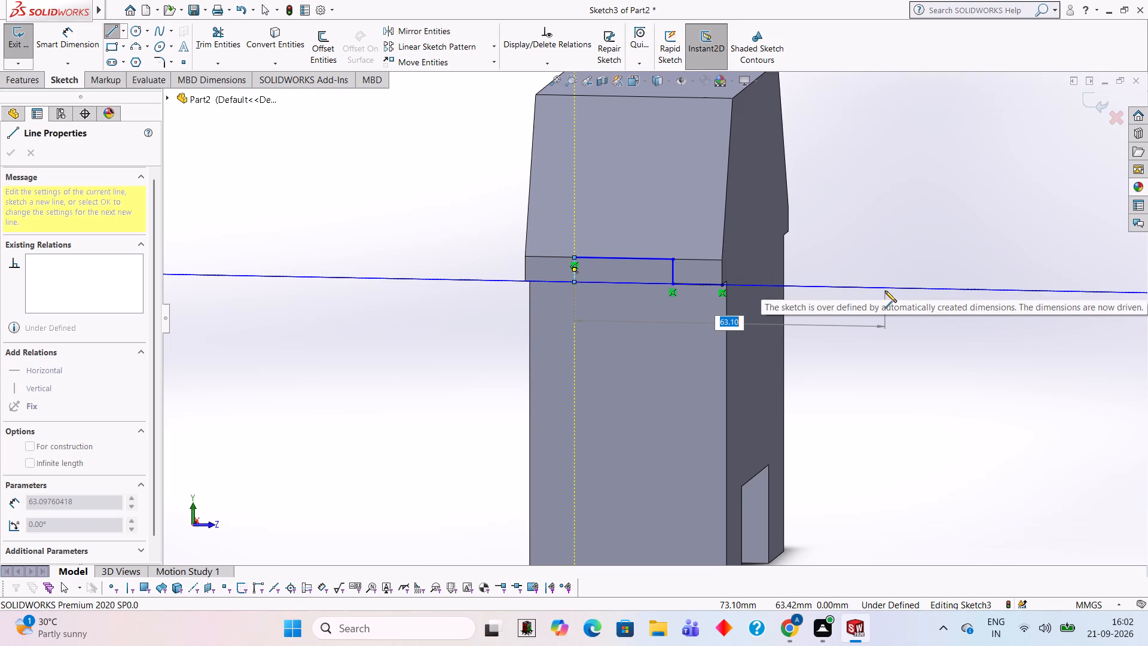
{"action": "left_click", "coordinate": [673, 285]}
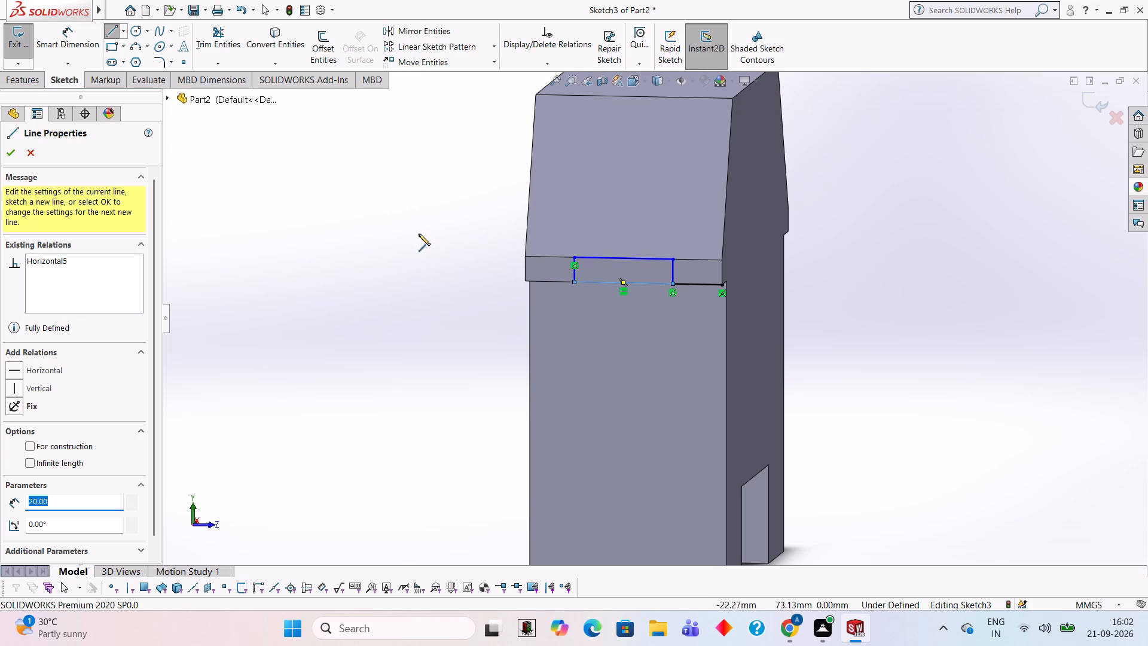
Trim away the 10 mm locating line between the rectangle and the face's corner.
{"action": "left_click", "coordinate": [220, 29]}
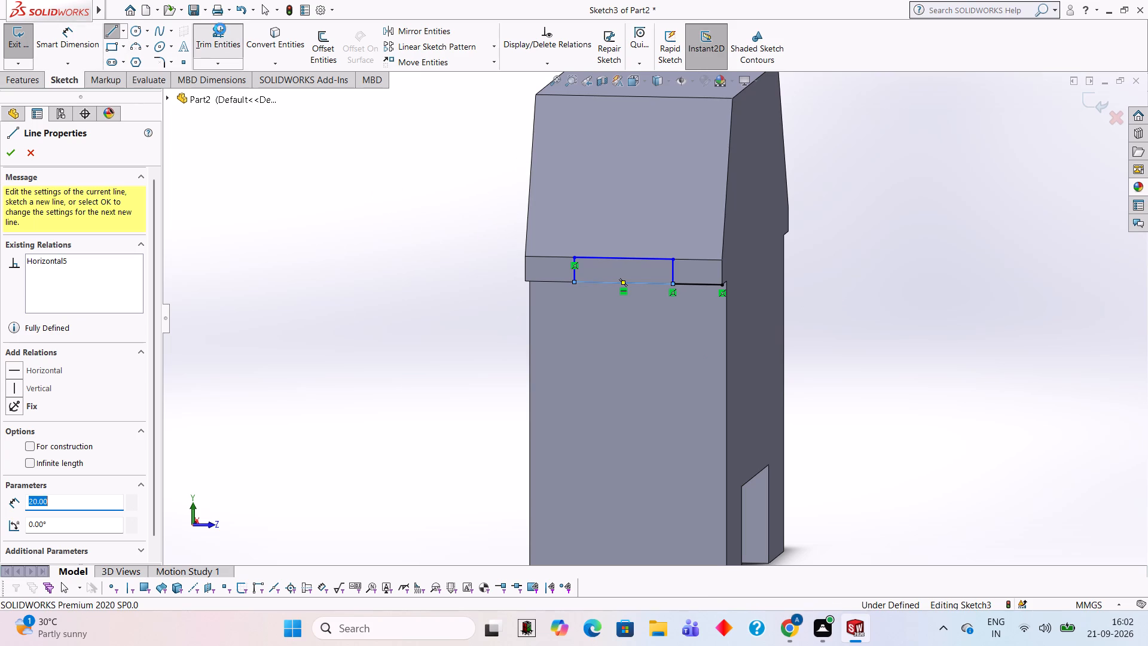
{"action": "left_click", "coordinate": [691, 288]}
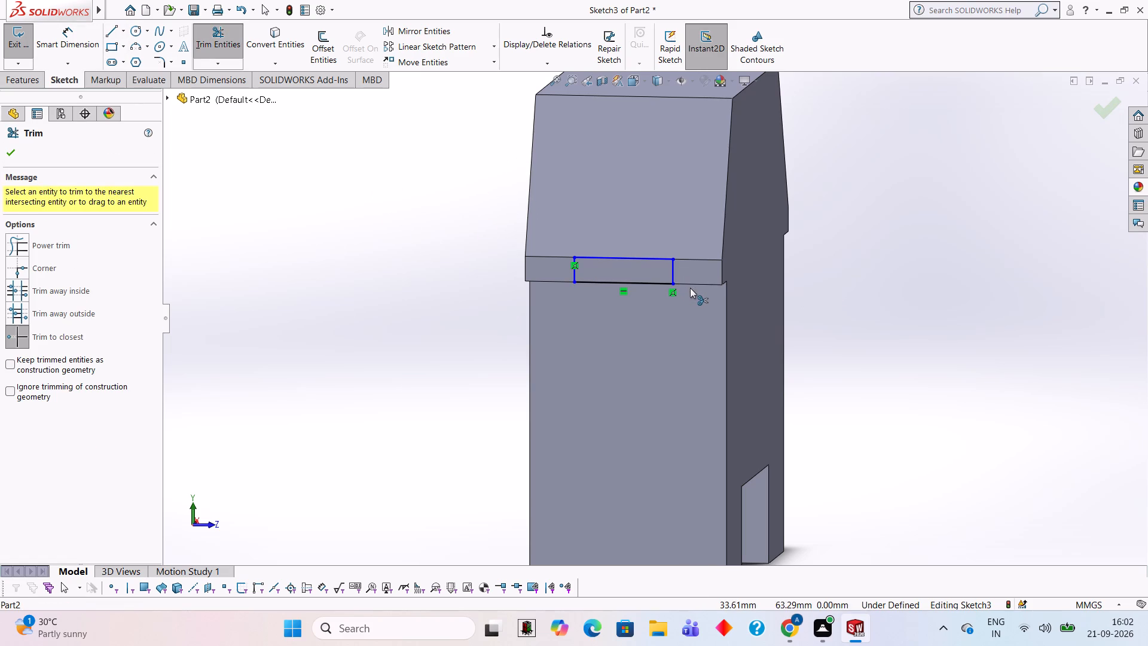
Extrude the 20 x 5 mm rectangle 19 mm blind outward from the overhang's side face, with the result merged.
{"action": "left_click", "coordinate": [33, 80]}
{"action": "left_click", "coordinate": [23, 55]}
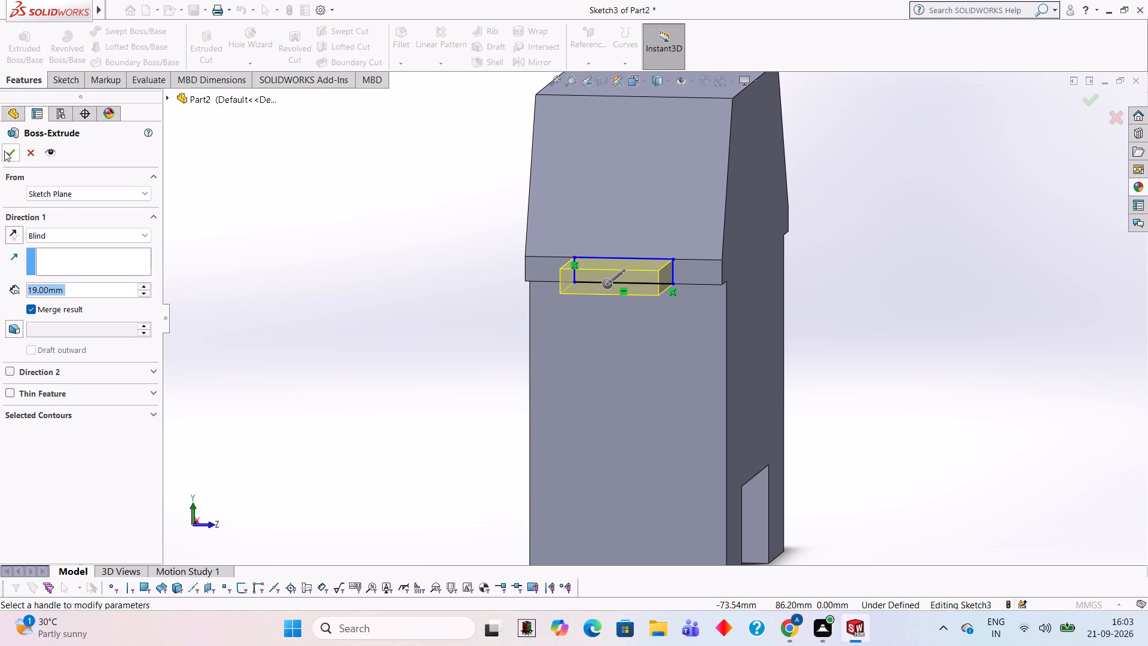
{"action": "left_click", "coordinate": [5, 151]}
{"action": "left_click", "coordinate": [881, 205]}
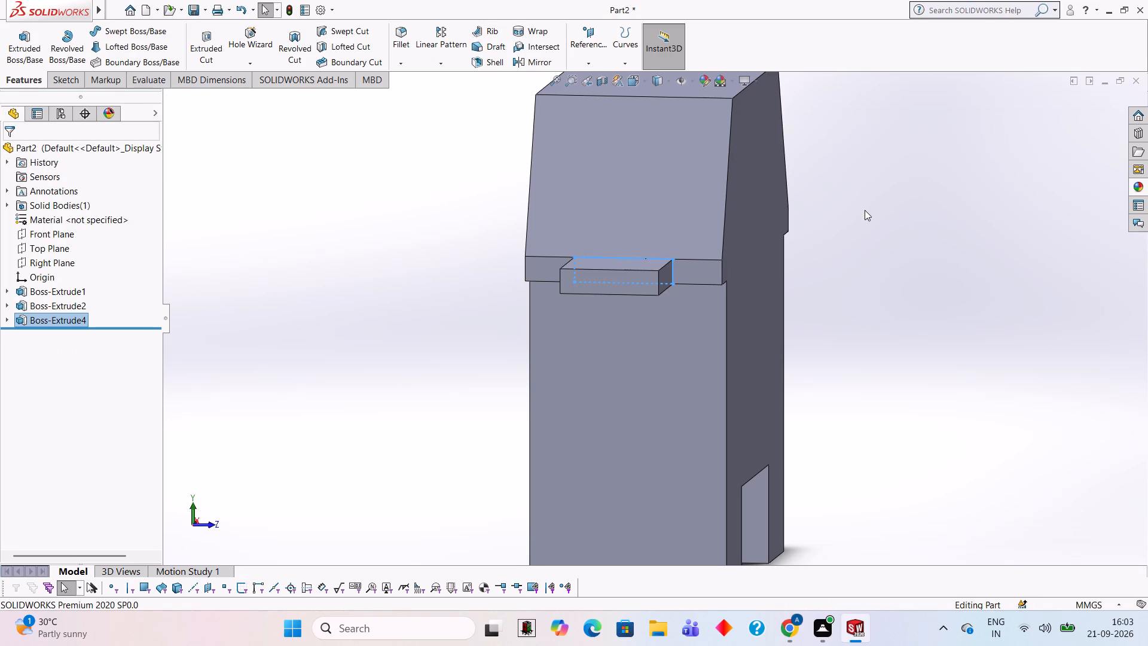
Sketch a 20 x 5 mm rectangle on the upper body's sloped face, with its base on the lower edge directly above the side block.
{"action": "left_click", "coordinate": [664, 192]}
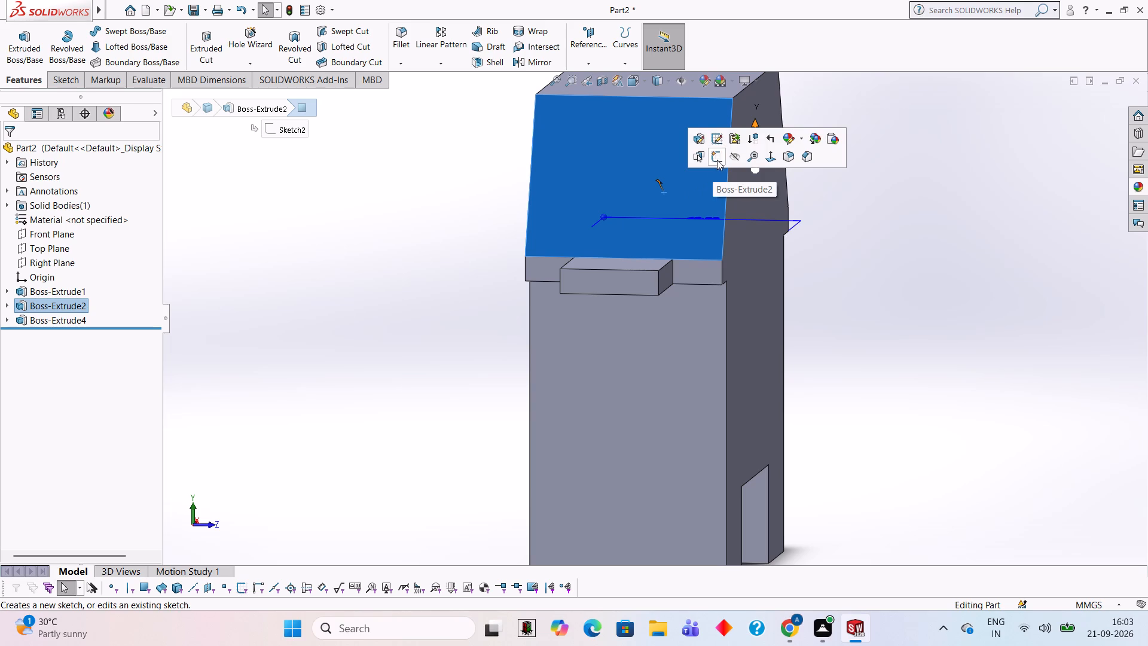
{"action": "left_click", "coordinate": [720, 152]}
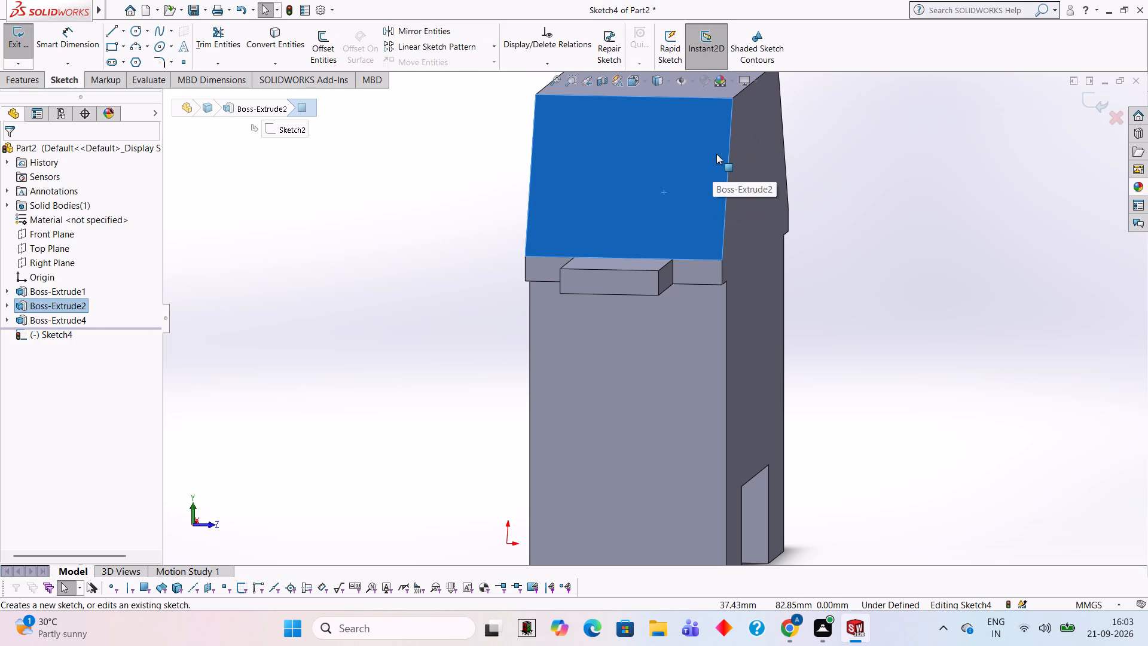
{"action": "key", "text": "ctrl+8"}
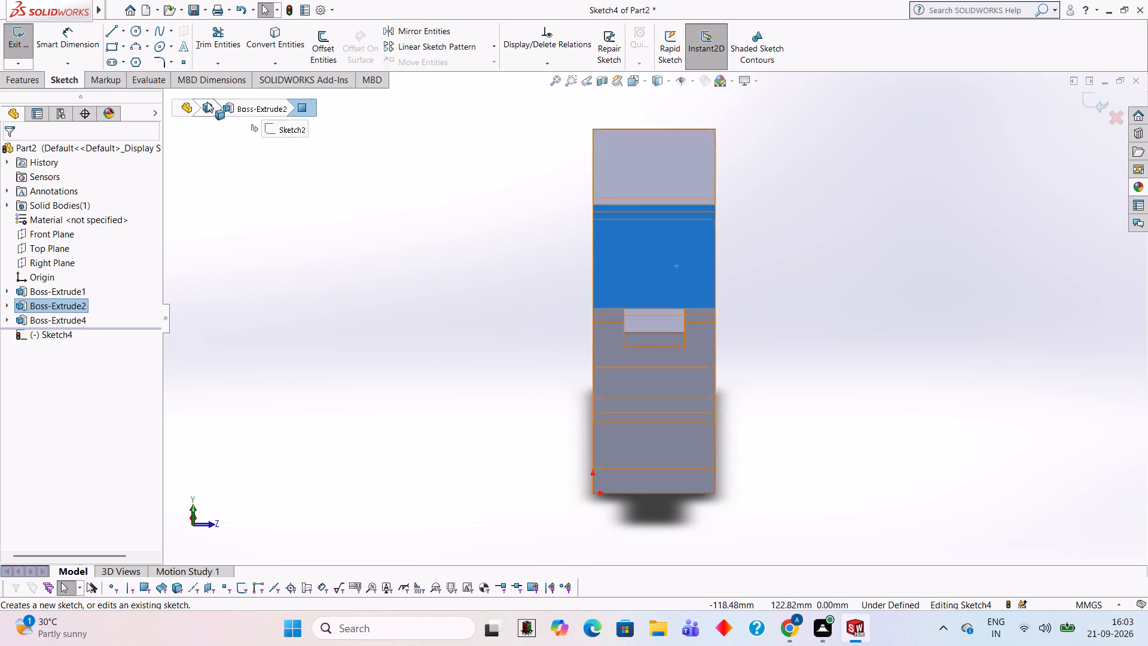
{"action": "left_click", "coordinate": [112, 35]}
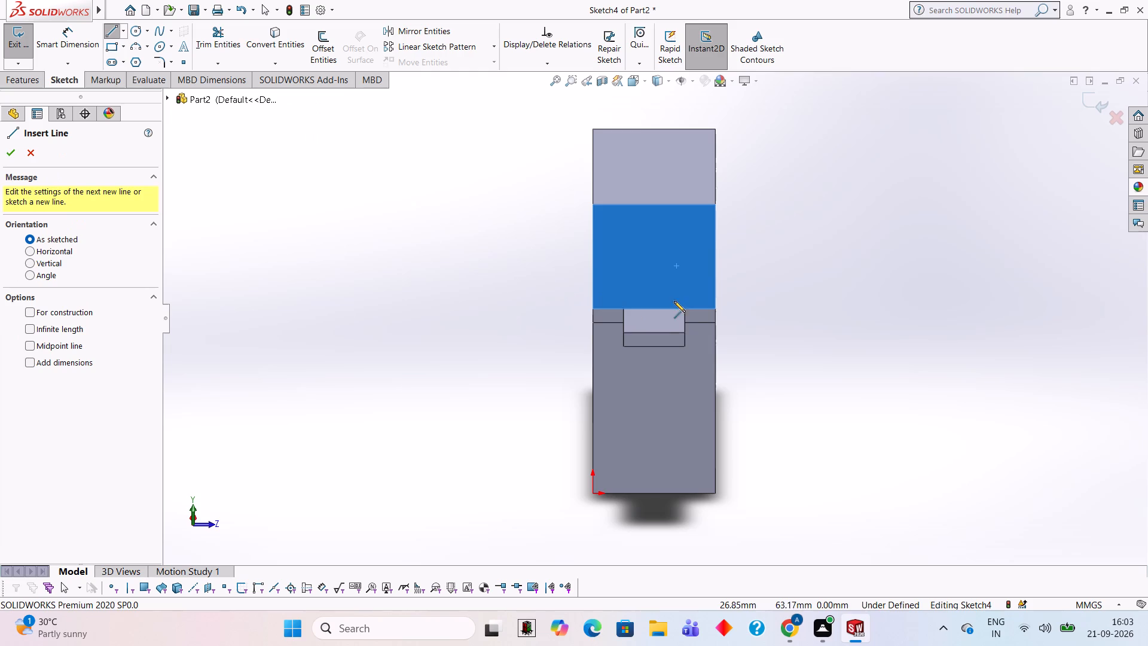
{"action": "left_click", "coordinate": [685, 310]}
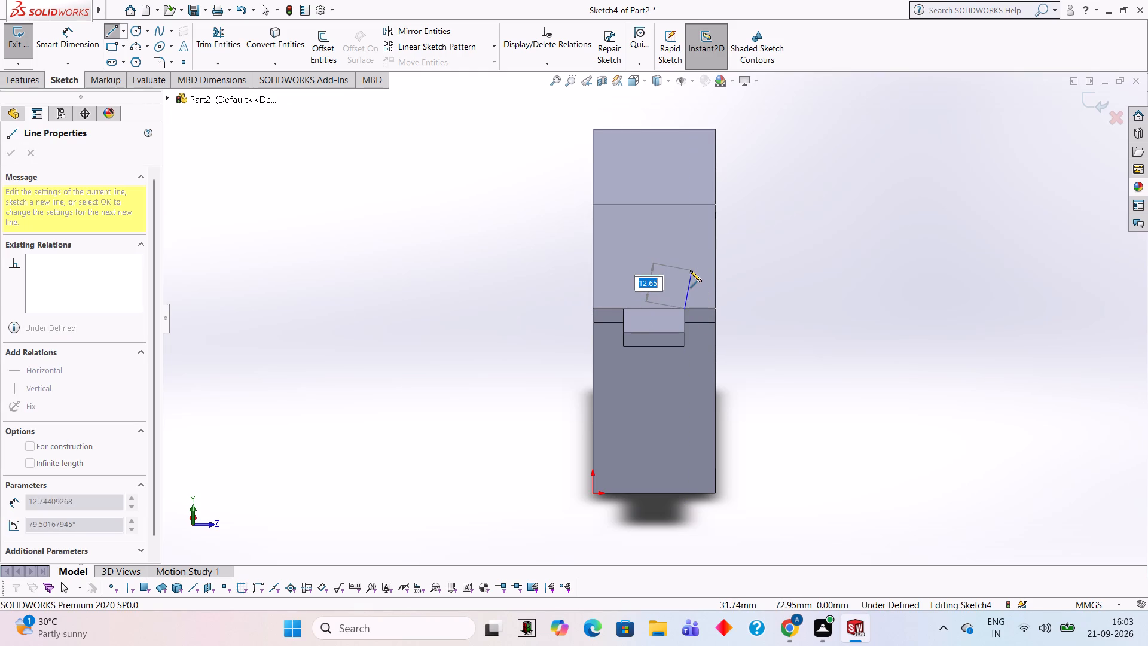
{"action": "key", "text": "5"}
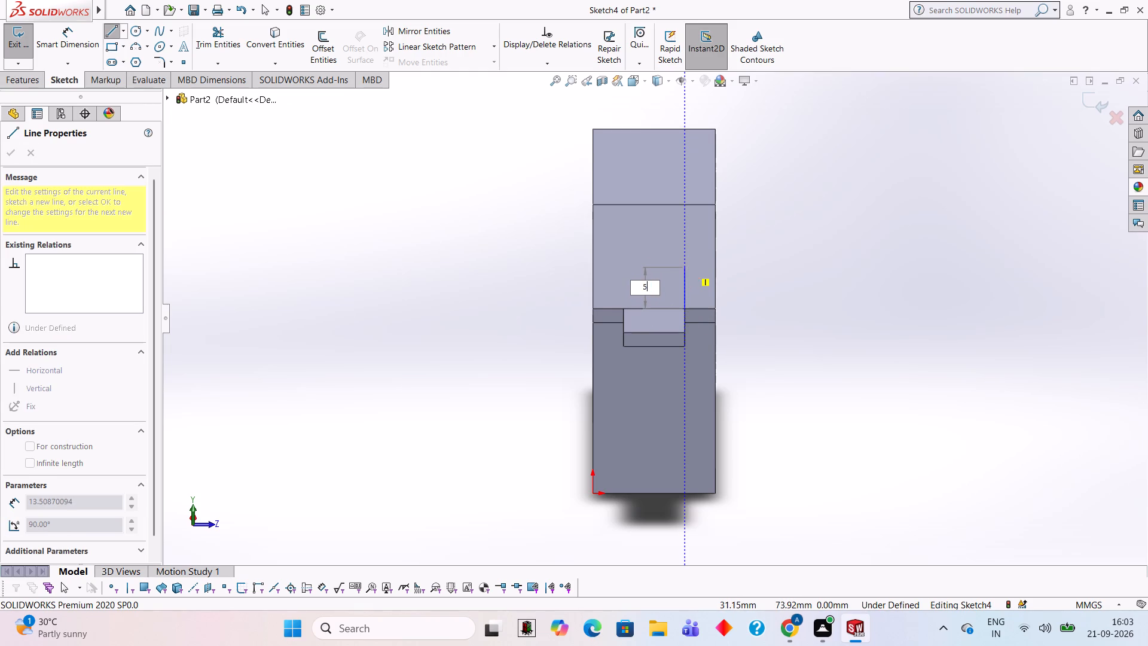
{"action": "key", "text": "Return"}
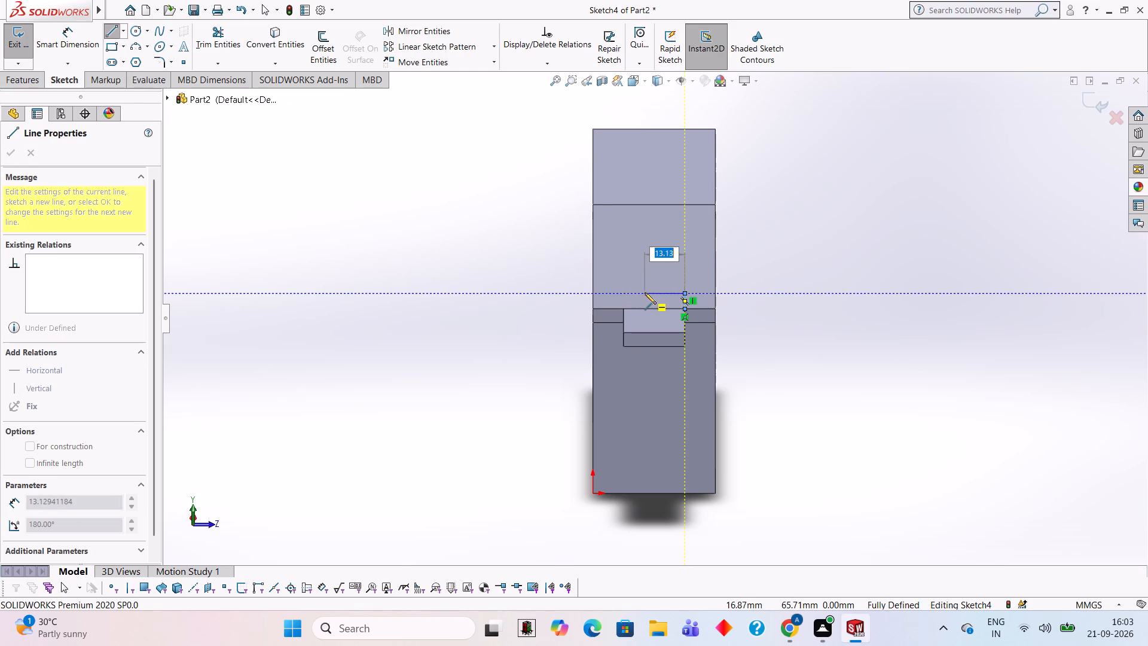
{"action": "type", "text": "20"}
{"action": "key", "text": "Return"}
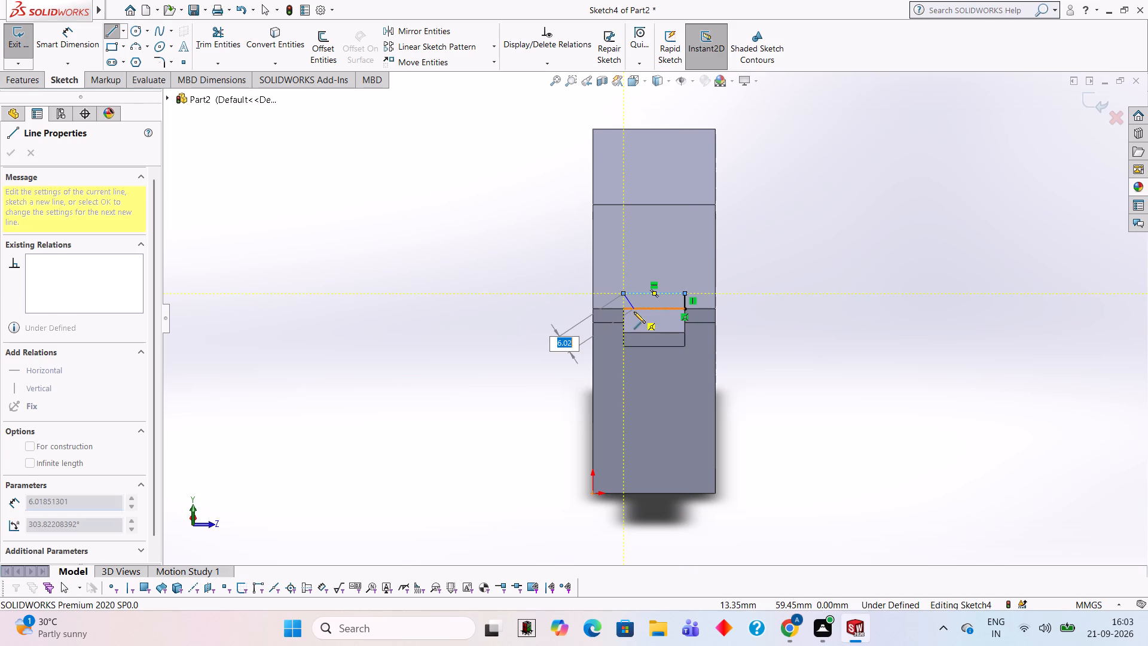
{"action": "key", "text": "5"}
{"action": "key", "text": "Return"}
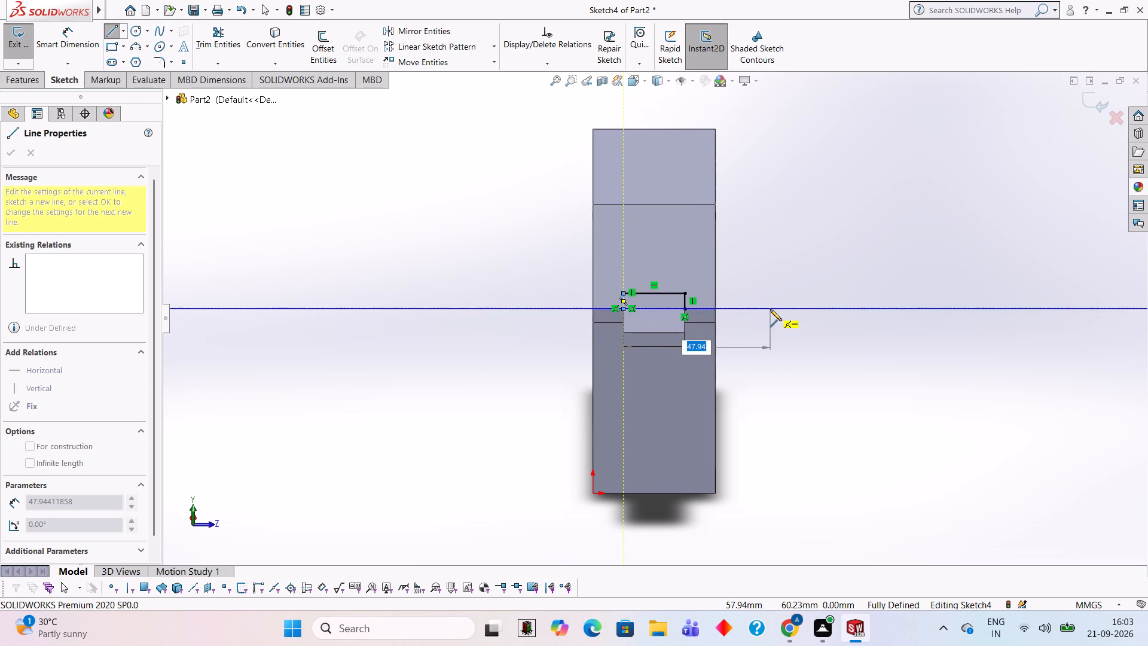
{"action": "type", "text": "20"}
{"action": "key", "text": "Return"}
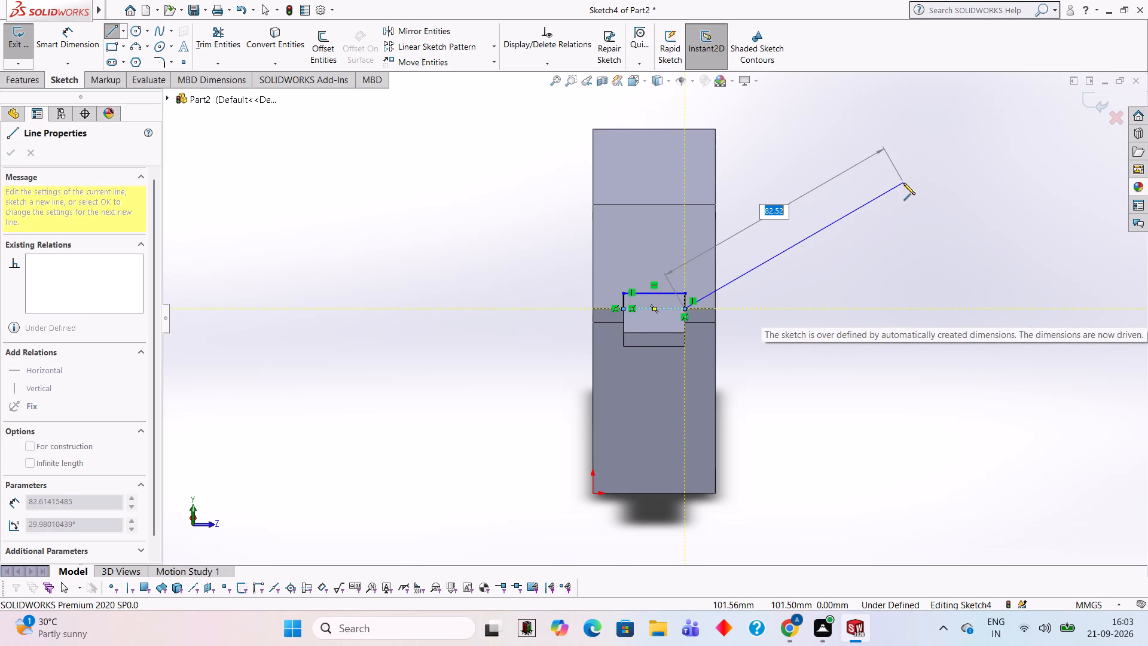
{"action": "key", "text": "Escape"}
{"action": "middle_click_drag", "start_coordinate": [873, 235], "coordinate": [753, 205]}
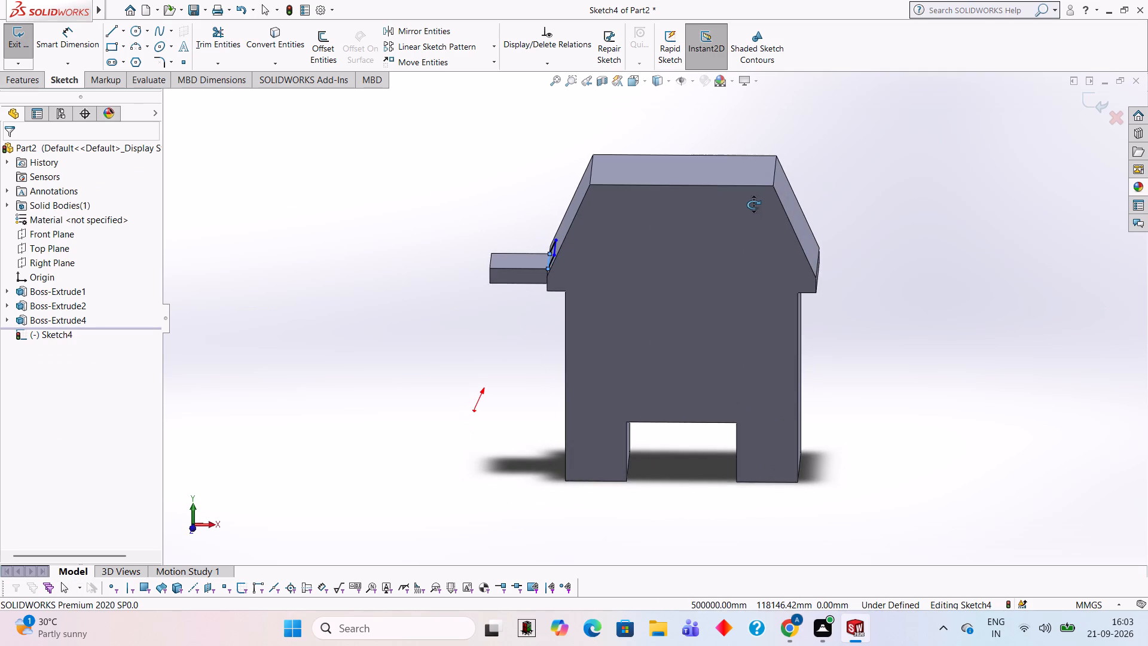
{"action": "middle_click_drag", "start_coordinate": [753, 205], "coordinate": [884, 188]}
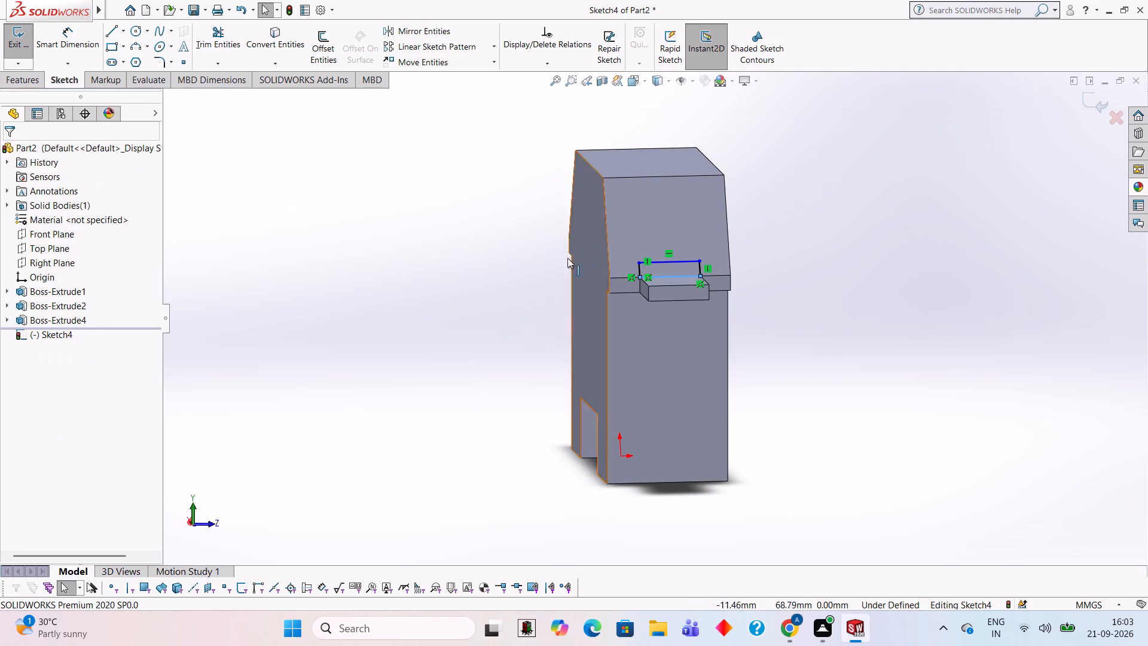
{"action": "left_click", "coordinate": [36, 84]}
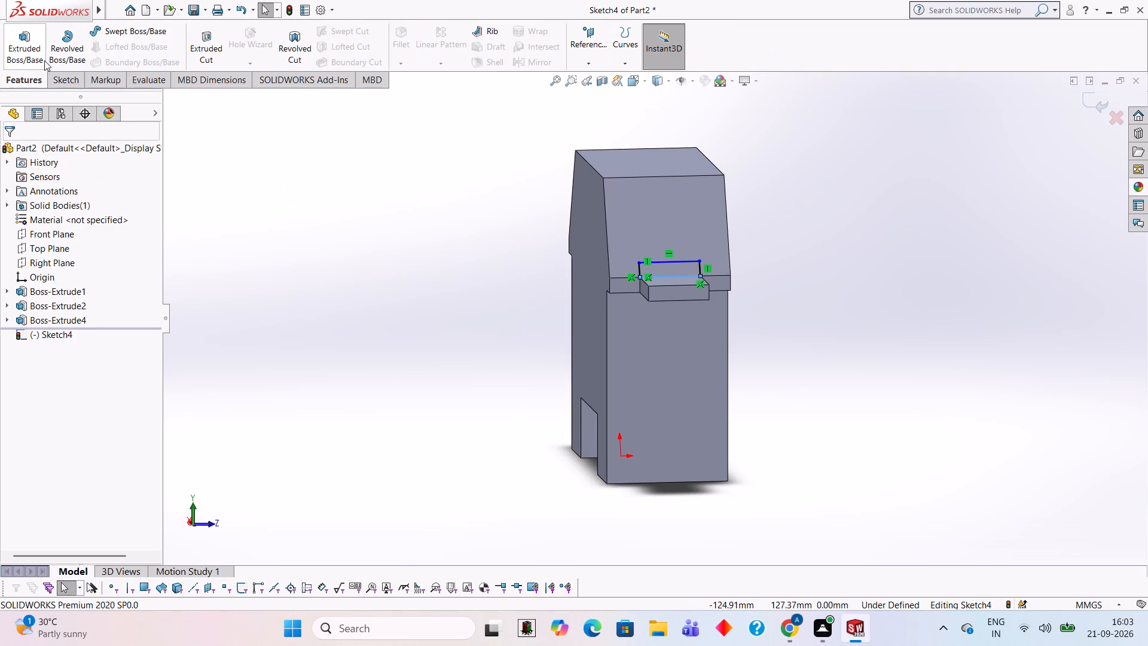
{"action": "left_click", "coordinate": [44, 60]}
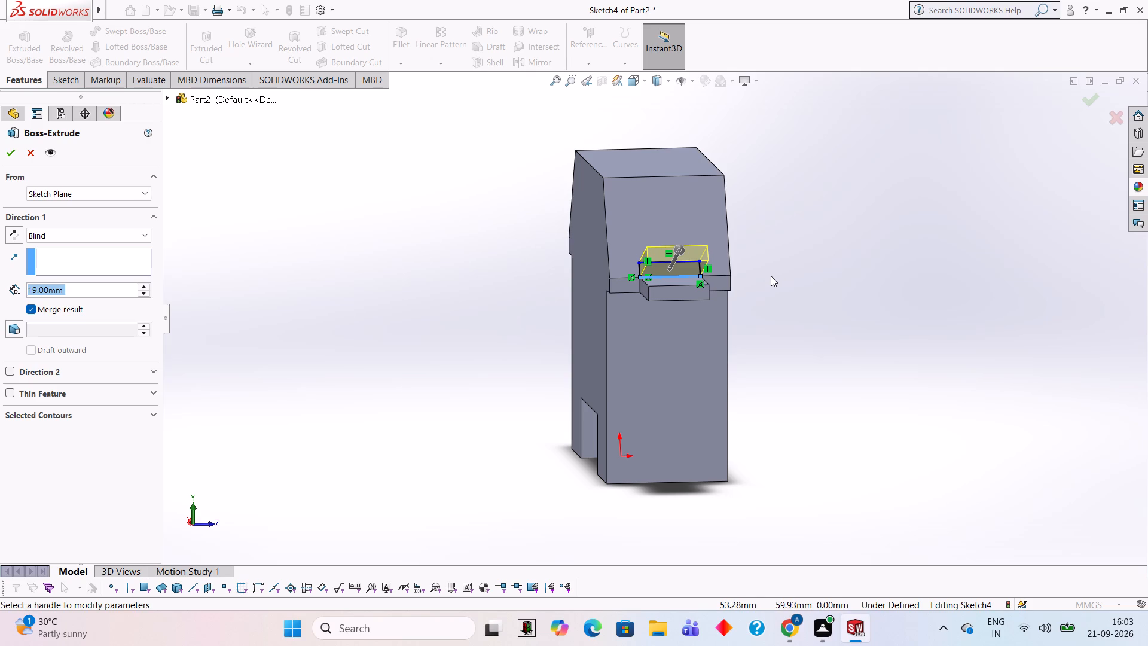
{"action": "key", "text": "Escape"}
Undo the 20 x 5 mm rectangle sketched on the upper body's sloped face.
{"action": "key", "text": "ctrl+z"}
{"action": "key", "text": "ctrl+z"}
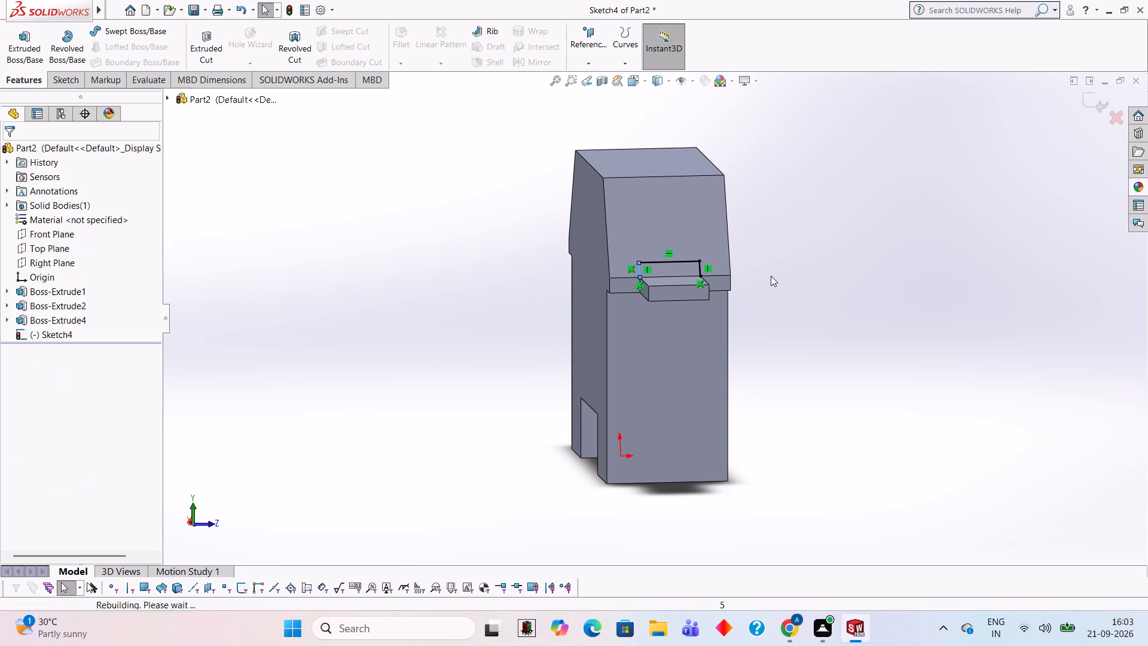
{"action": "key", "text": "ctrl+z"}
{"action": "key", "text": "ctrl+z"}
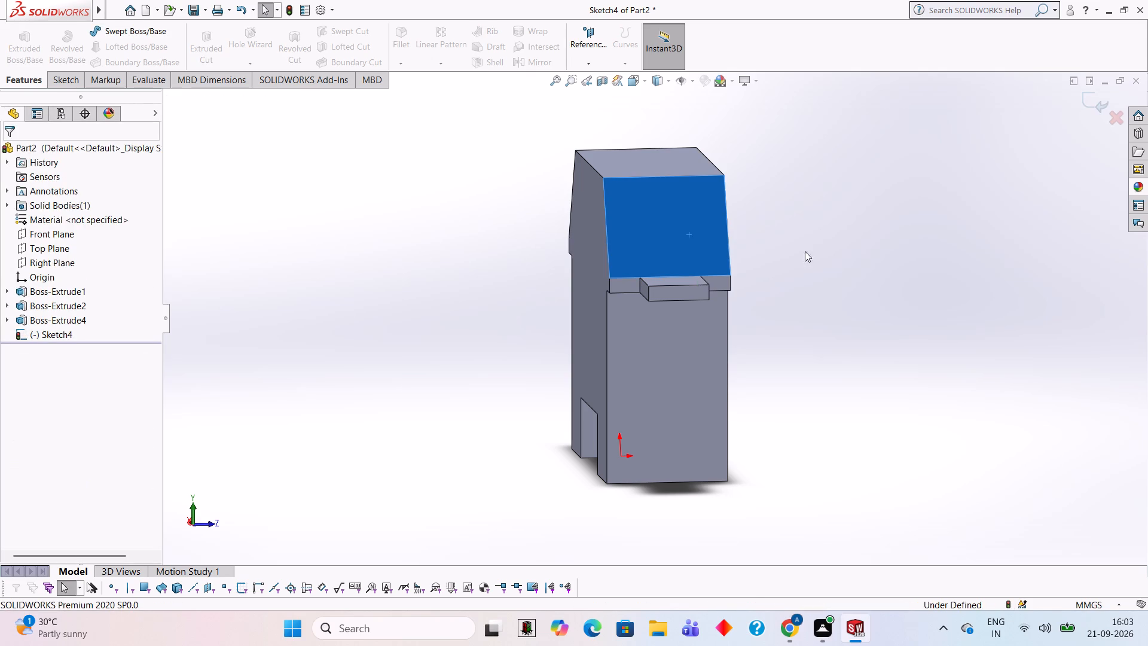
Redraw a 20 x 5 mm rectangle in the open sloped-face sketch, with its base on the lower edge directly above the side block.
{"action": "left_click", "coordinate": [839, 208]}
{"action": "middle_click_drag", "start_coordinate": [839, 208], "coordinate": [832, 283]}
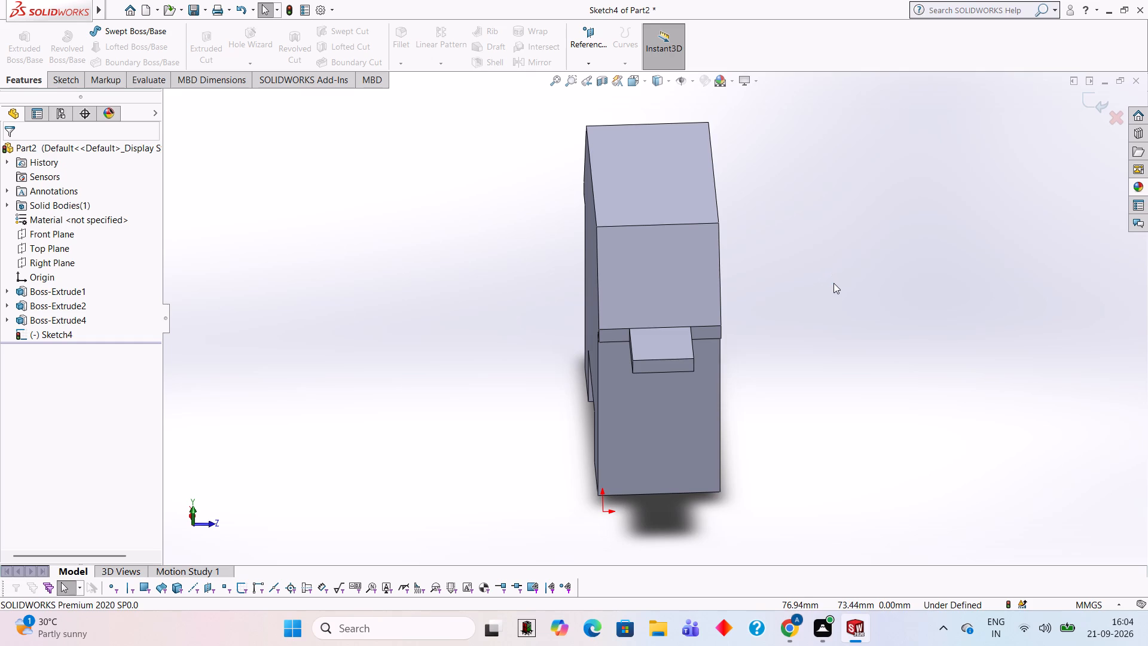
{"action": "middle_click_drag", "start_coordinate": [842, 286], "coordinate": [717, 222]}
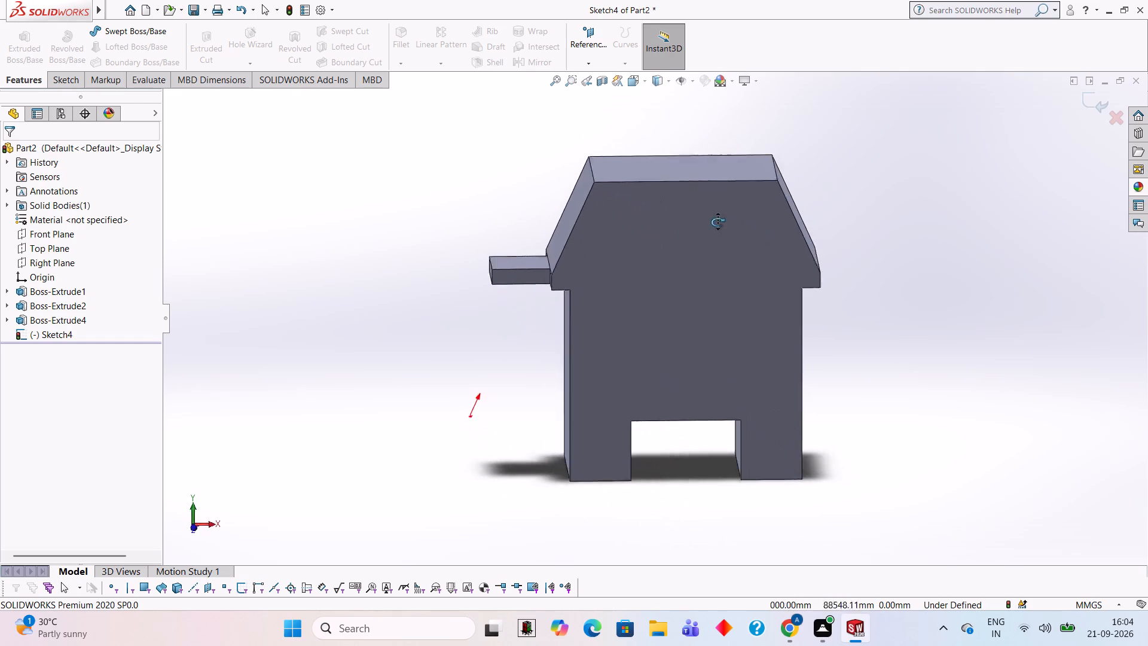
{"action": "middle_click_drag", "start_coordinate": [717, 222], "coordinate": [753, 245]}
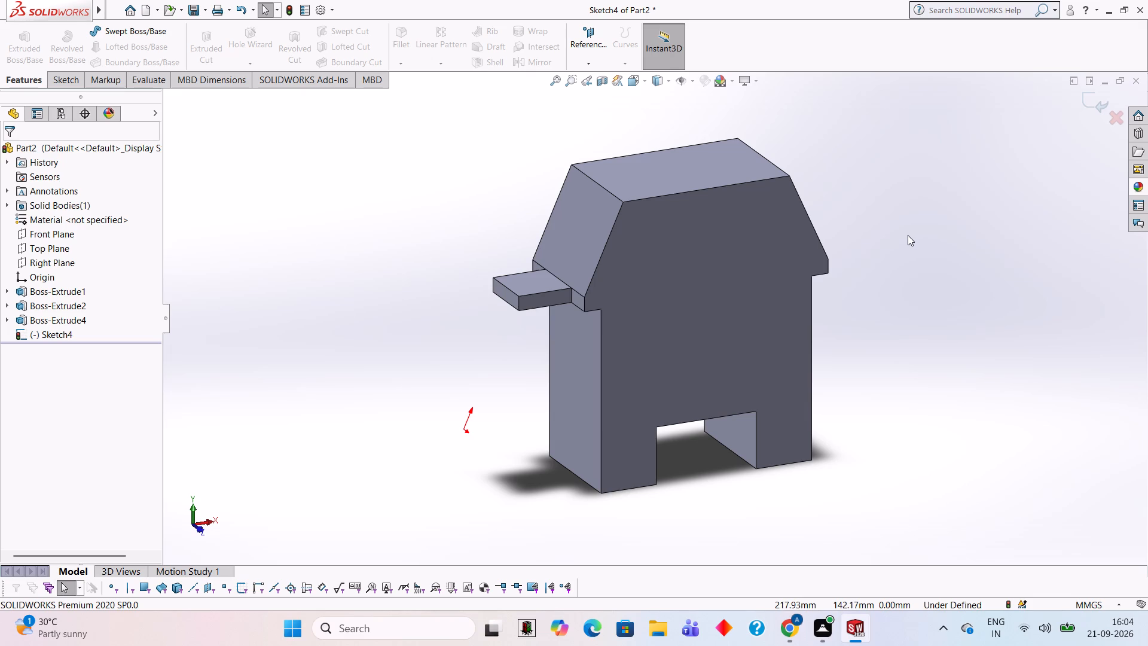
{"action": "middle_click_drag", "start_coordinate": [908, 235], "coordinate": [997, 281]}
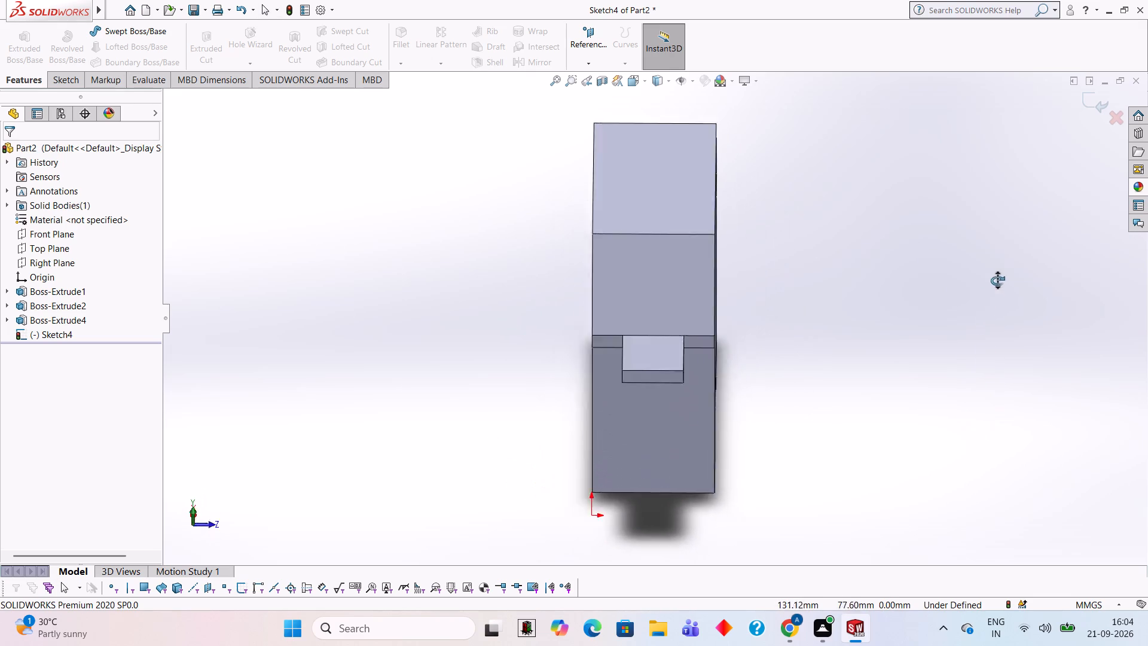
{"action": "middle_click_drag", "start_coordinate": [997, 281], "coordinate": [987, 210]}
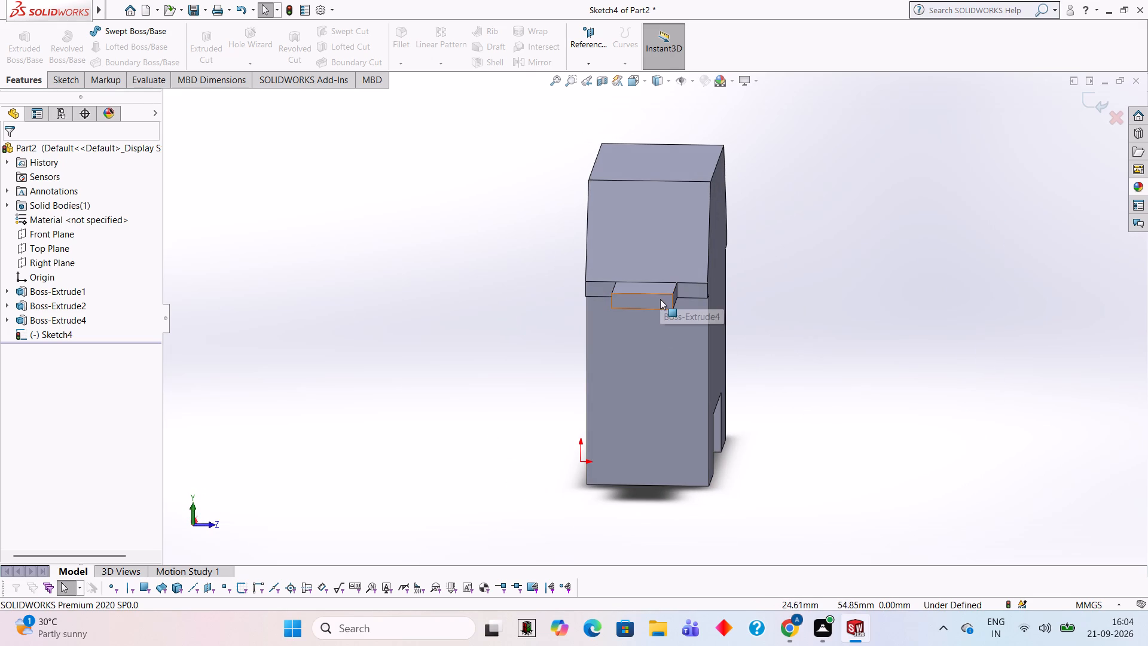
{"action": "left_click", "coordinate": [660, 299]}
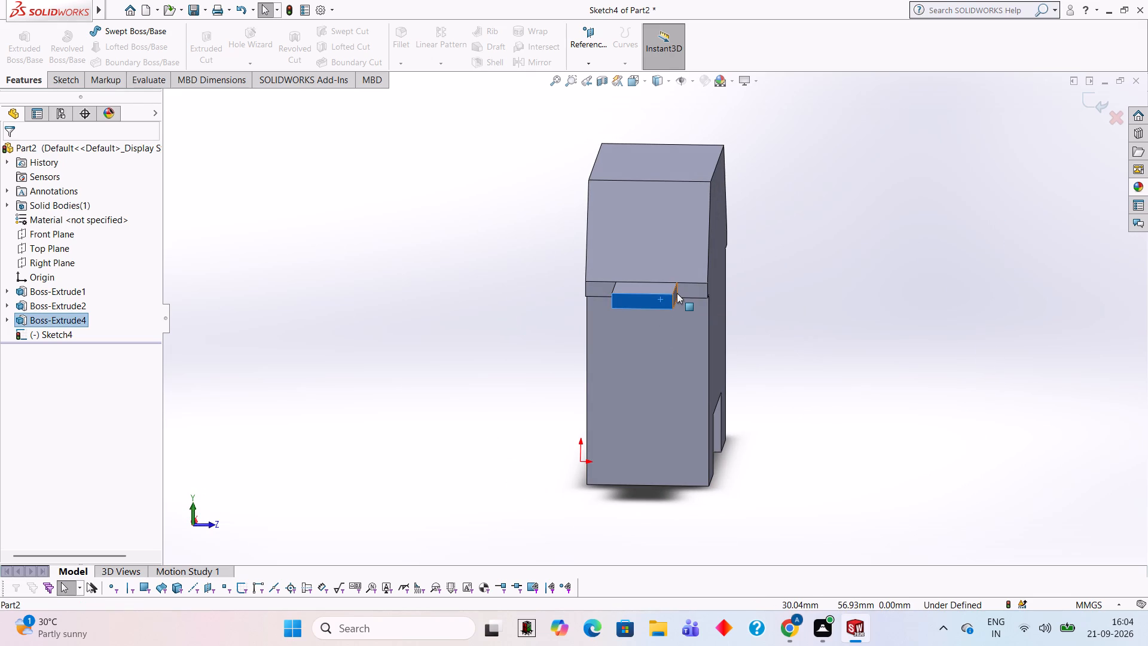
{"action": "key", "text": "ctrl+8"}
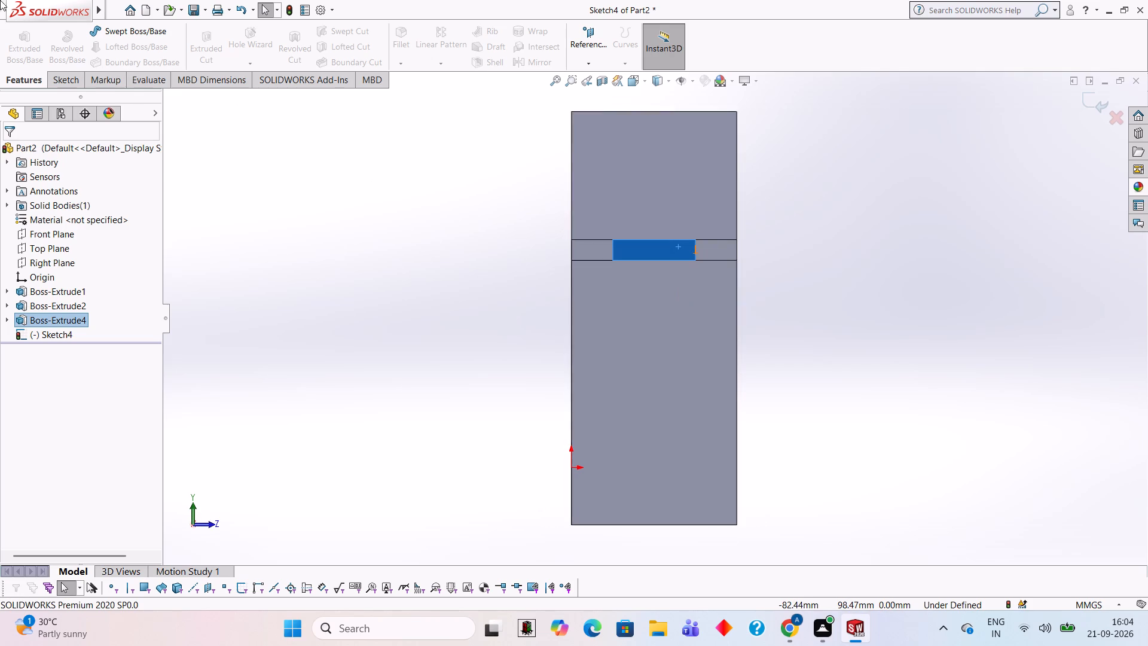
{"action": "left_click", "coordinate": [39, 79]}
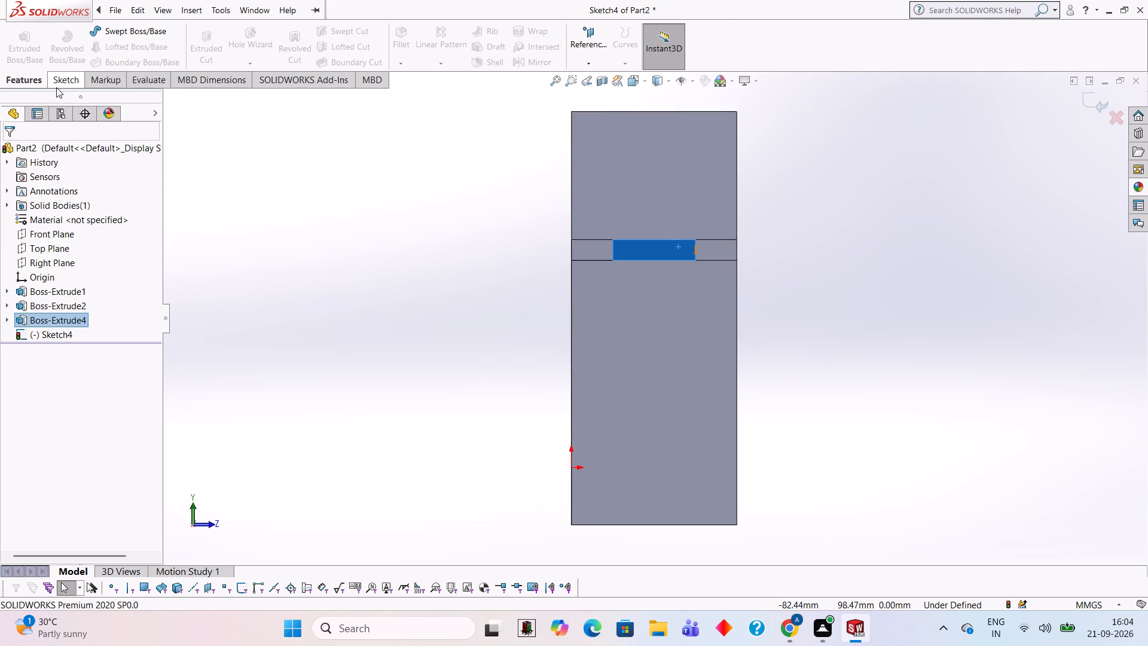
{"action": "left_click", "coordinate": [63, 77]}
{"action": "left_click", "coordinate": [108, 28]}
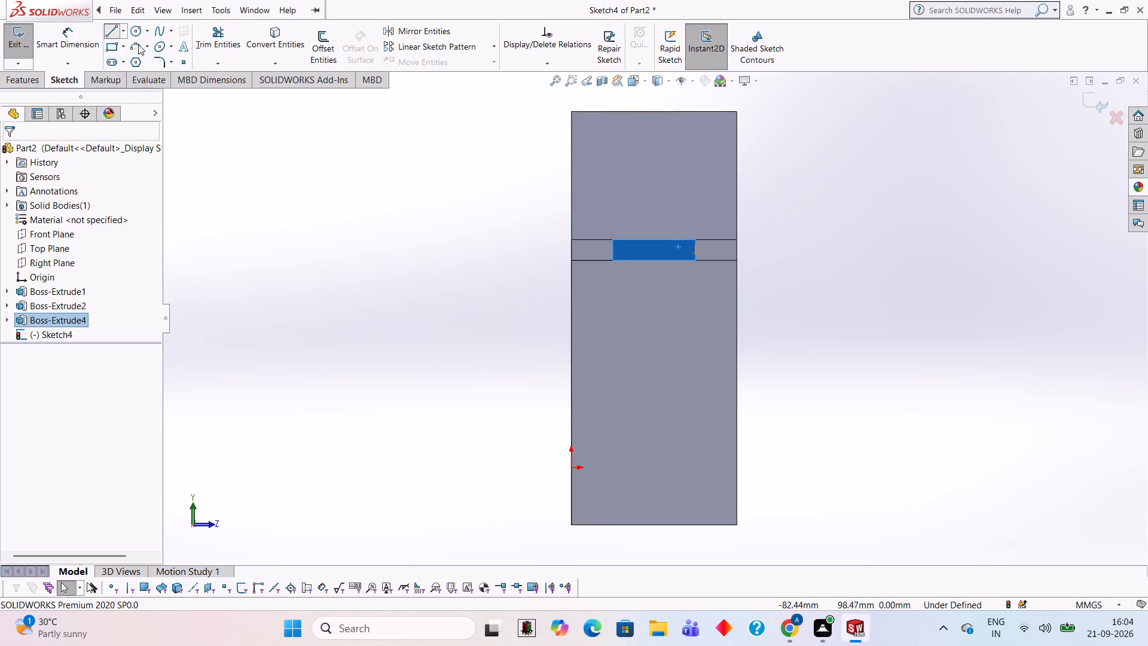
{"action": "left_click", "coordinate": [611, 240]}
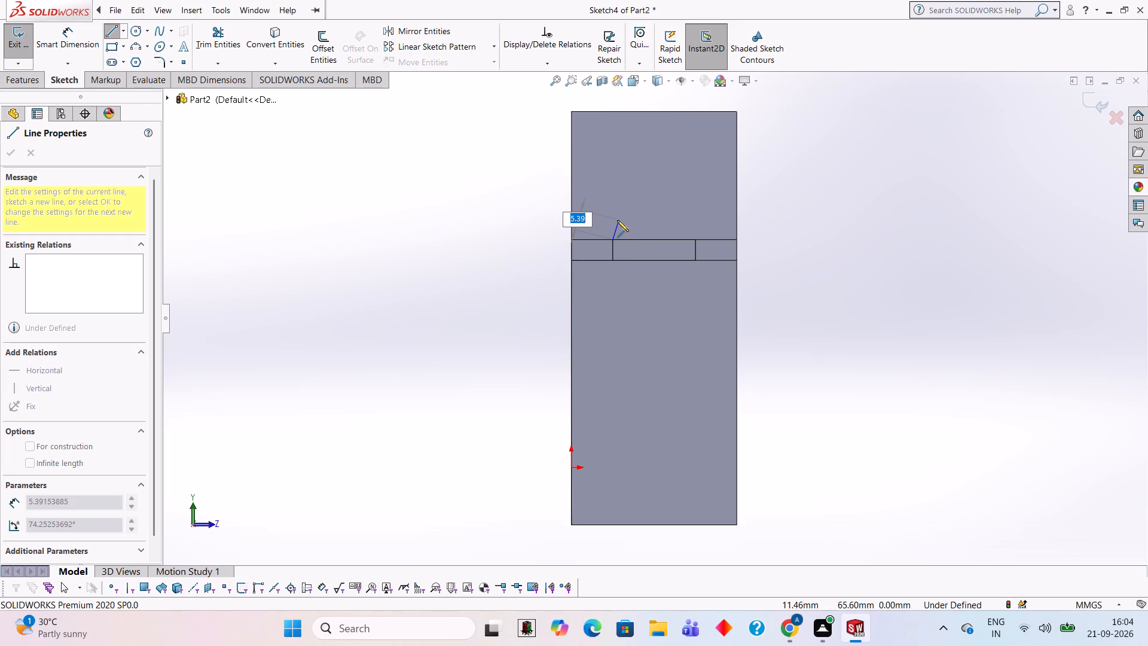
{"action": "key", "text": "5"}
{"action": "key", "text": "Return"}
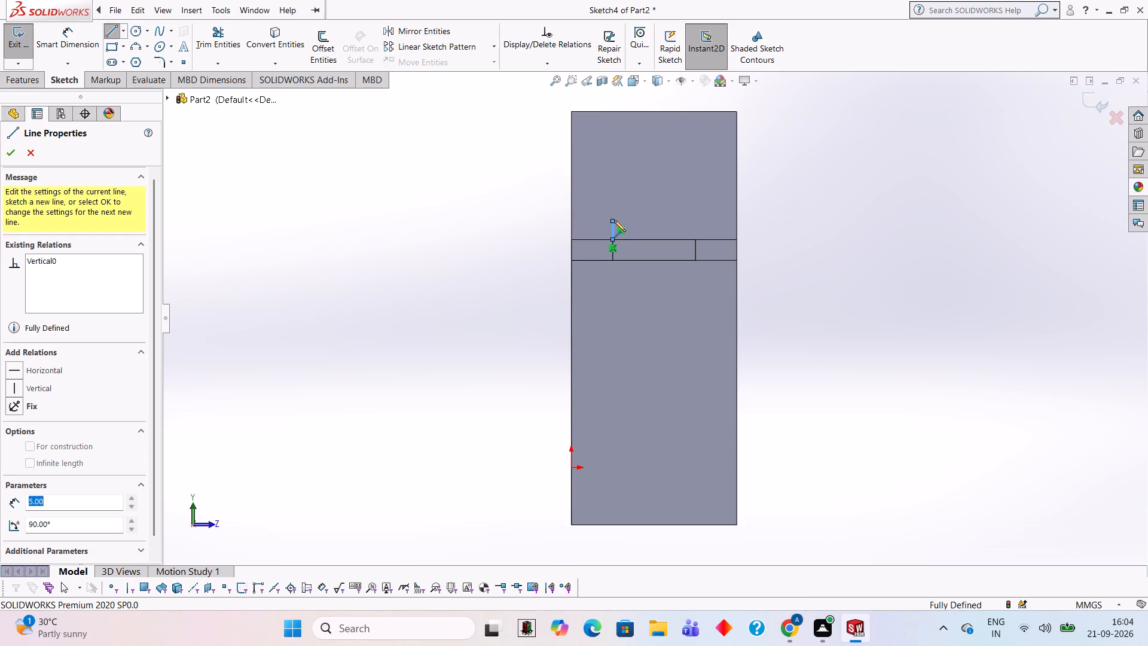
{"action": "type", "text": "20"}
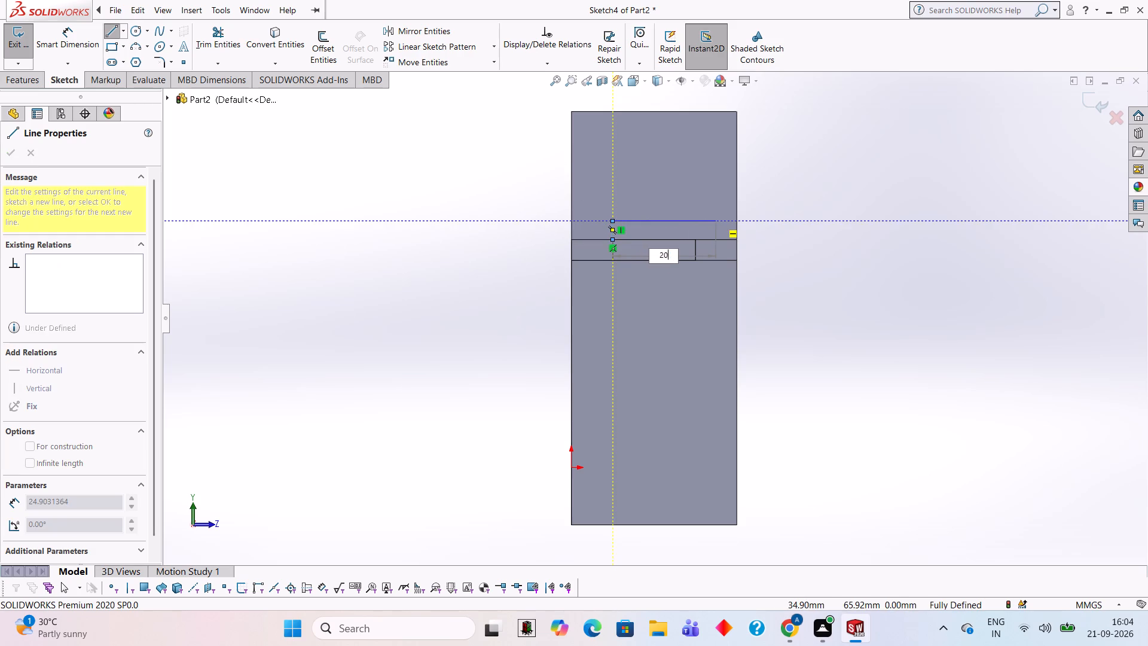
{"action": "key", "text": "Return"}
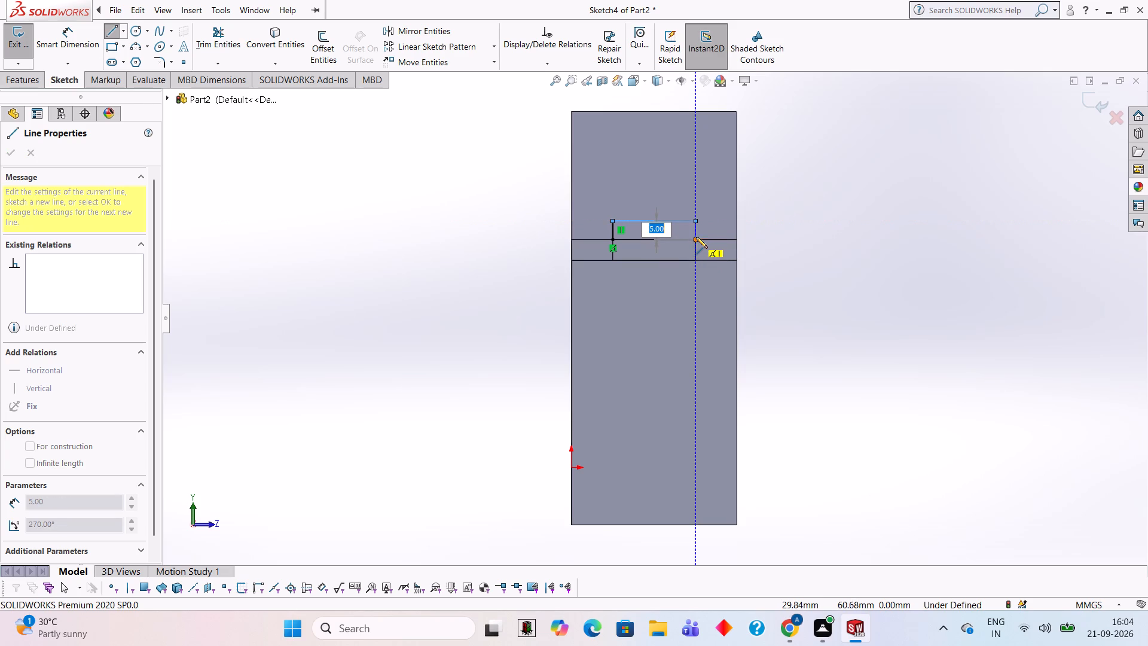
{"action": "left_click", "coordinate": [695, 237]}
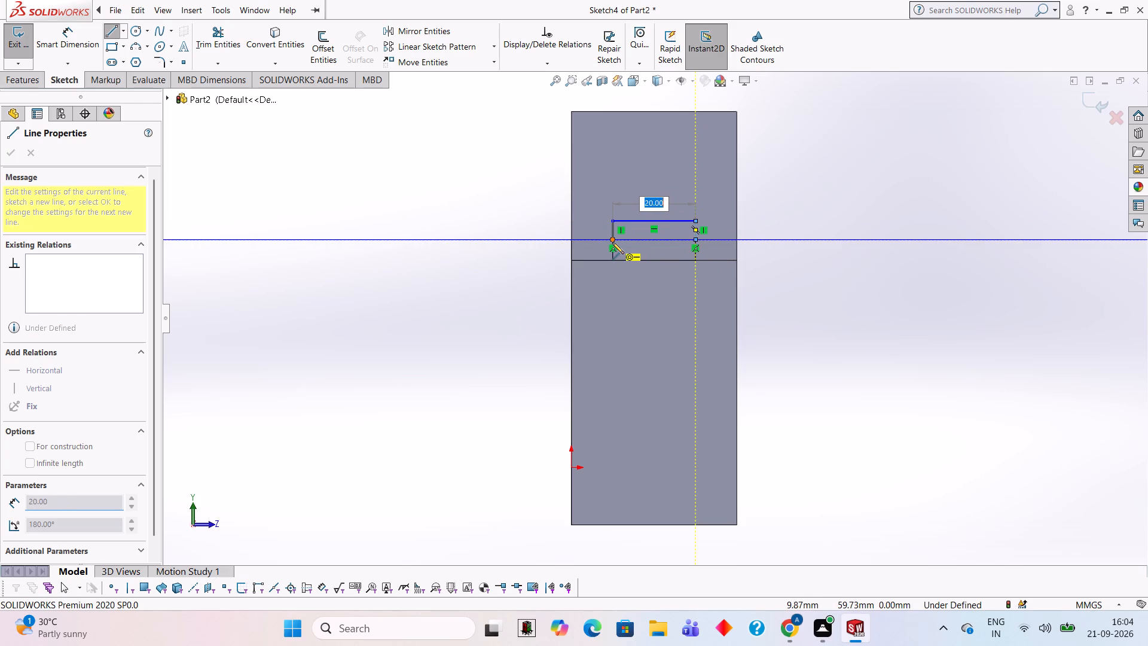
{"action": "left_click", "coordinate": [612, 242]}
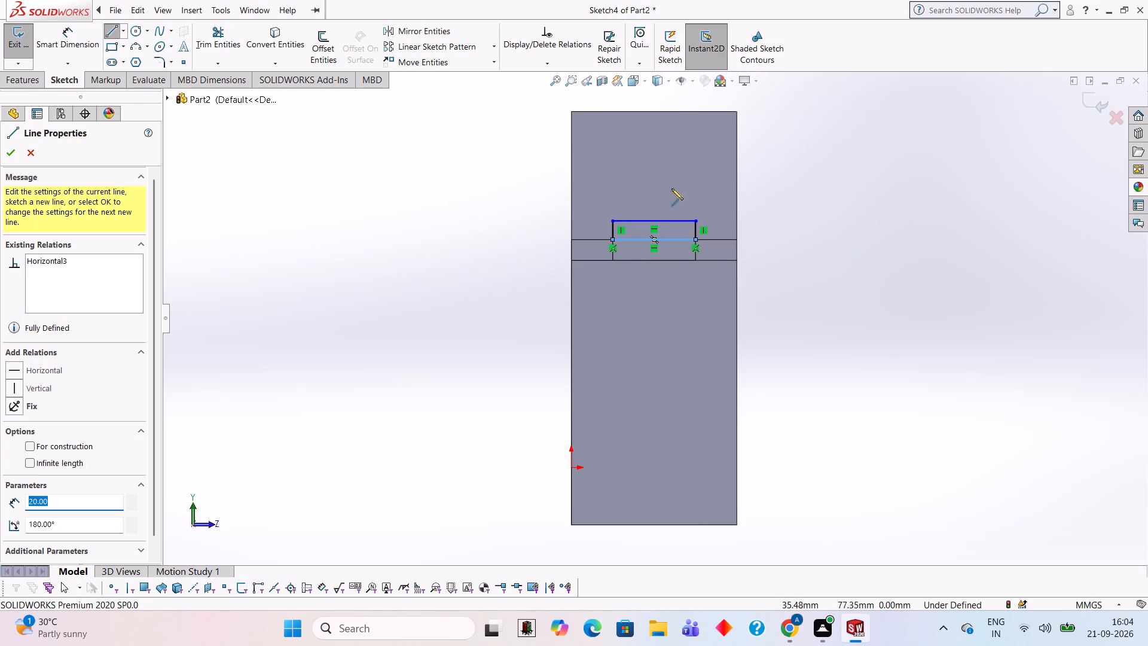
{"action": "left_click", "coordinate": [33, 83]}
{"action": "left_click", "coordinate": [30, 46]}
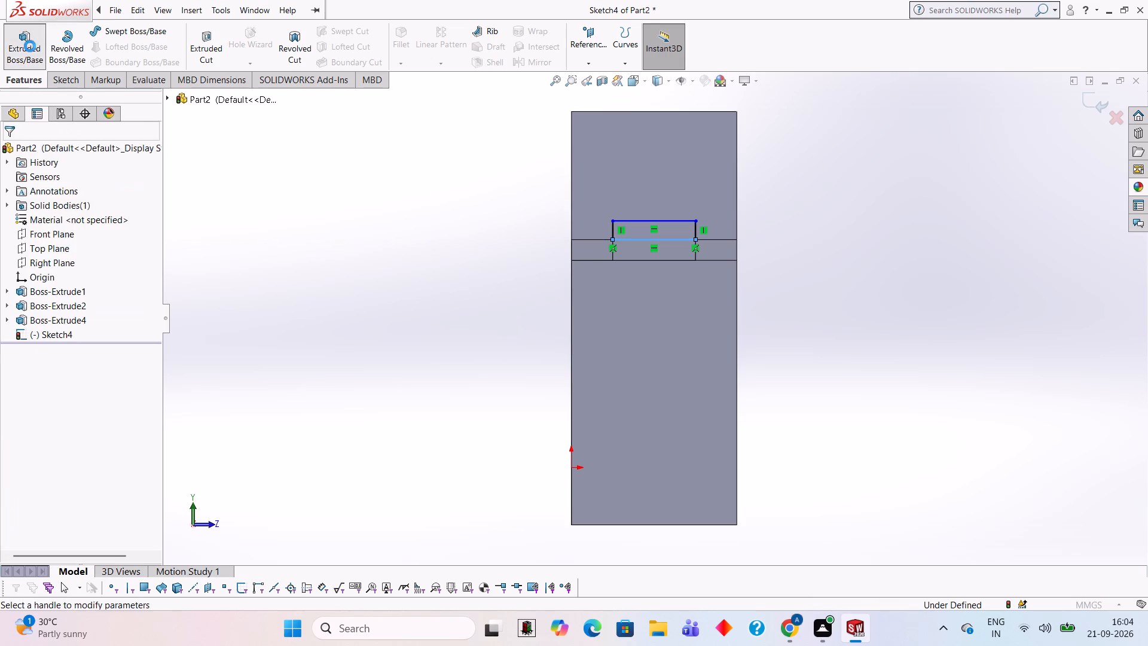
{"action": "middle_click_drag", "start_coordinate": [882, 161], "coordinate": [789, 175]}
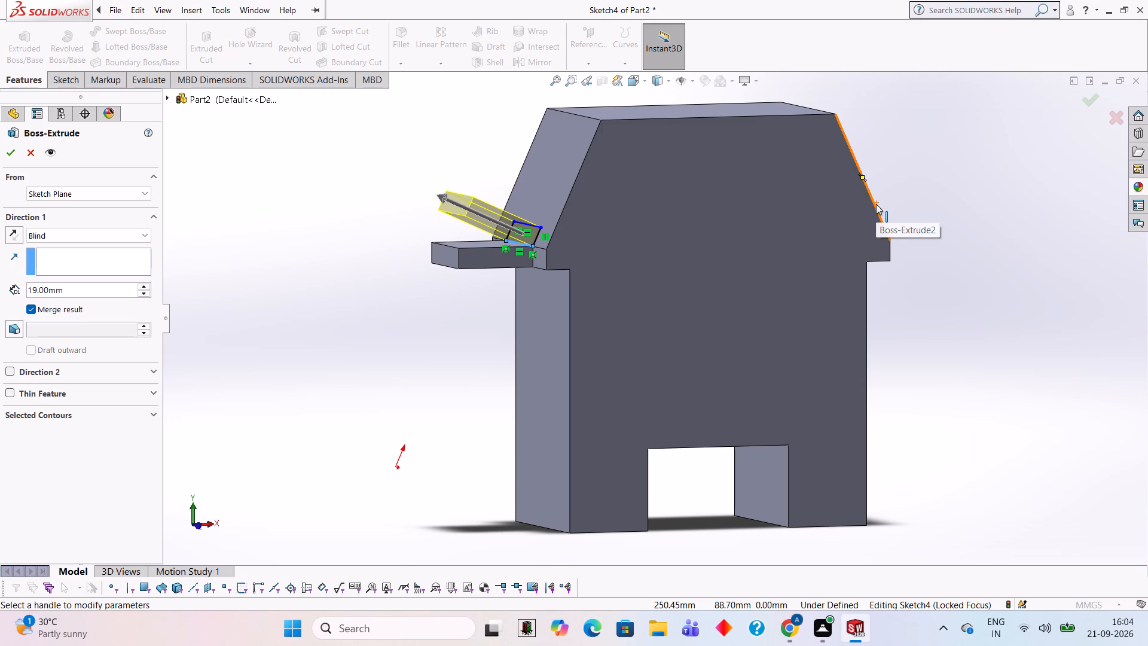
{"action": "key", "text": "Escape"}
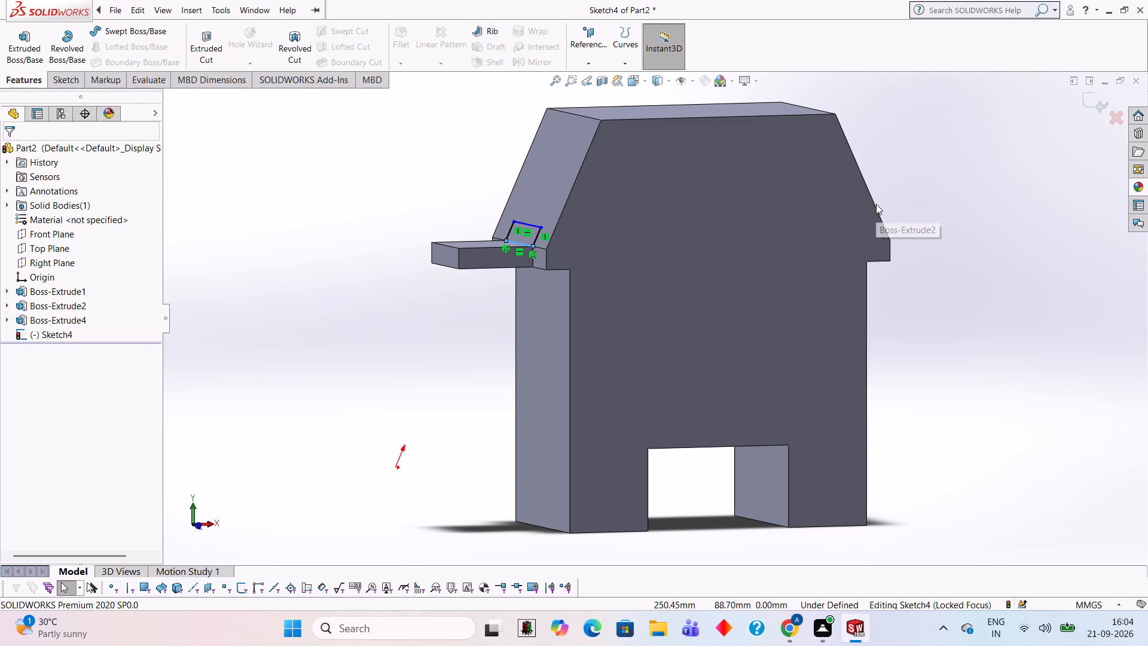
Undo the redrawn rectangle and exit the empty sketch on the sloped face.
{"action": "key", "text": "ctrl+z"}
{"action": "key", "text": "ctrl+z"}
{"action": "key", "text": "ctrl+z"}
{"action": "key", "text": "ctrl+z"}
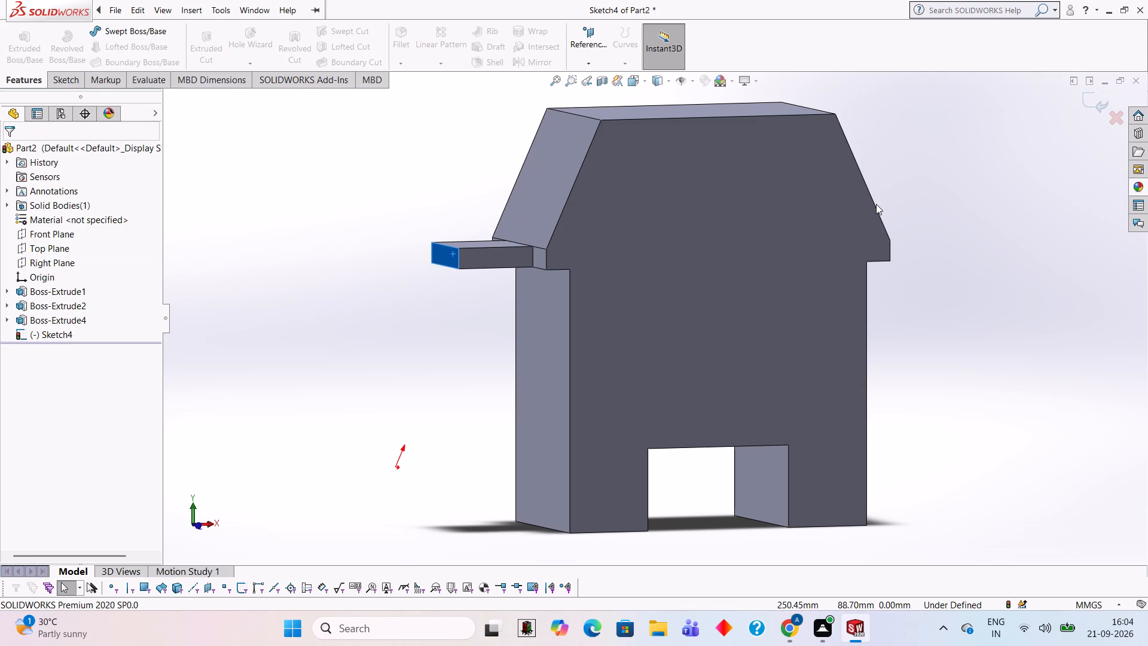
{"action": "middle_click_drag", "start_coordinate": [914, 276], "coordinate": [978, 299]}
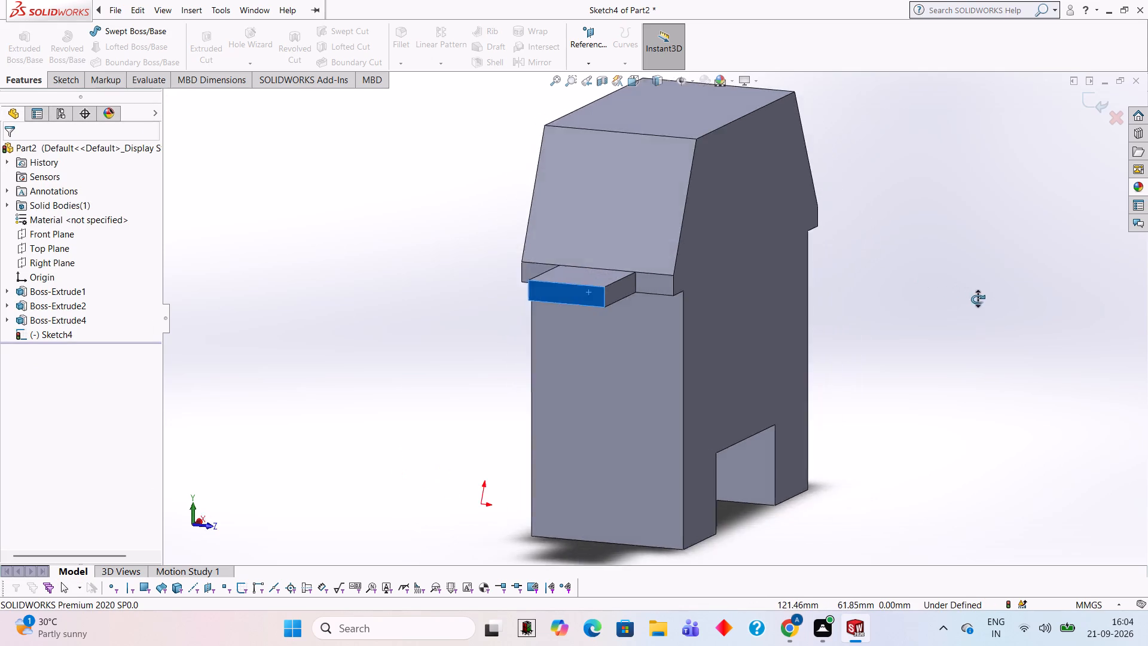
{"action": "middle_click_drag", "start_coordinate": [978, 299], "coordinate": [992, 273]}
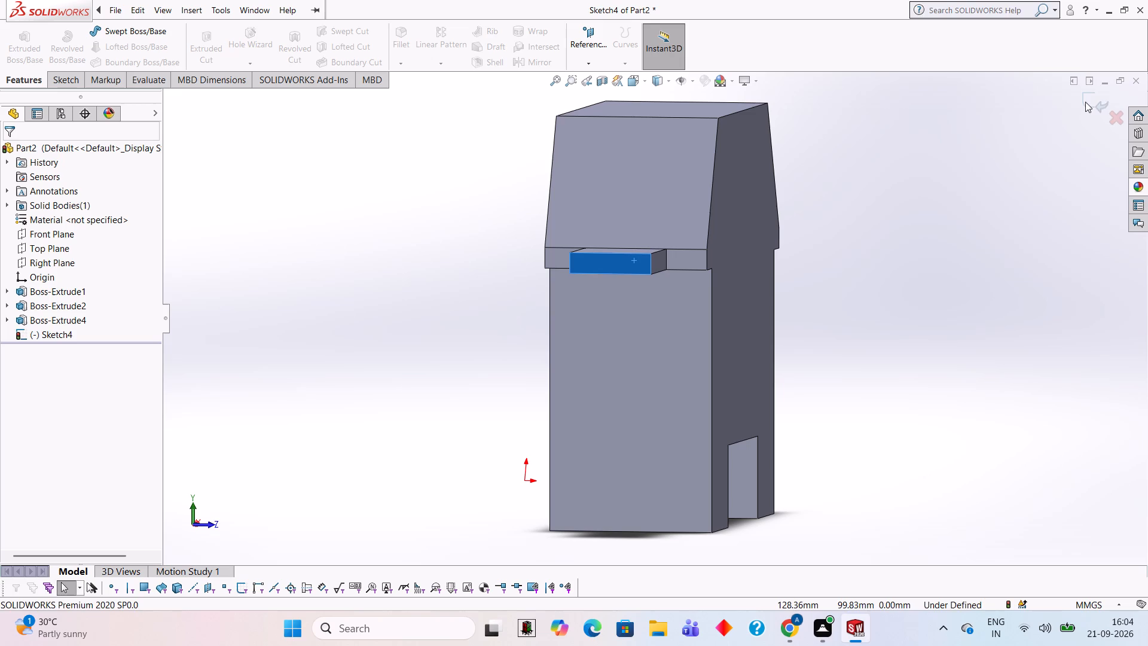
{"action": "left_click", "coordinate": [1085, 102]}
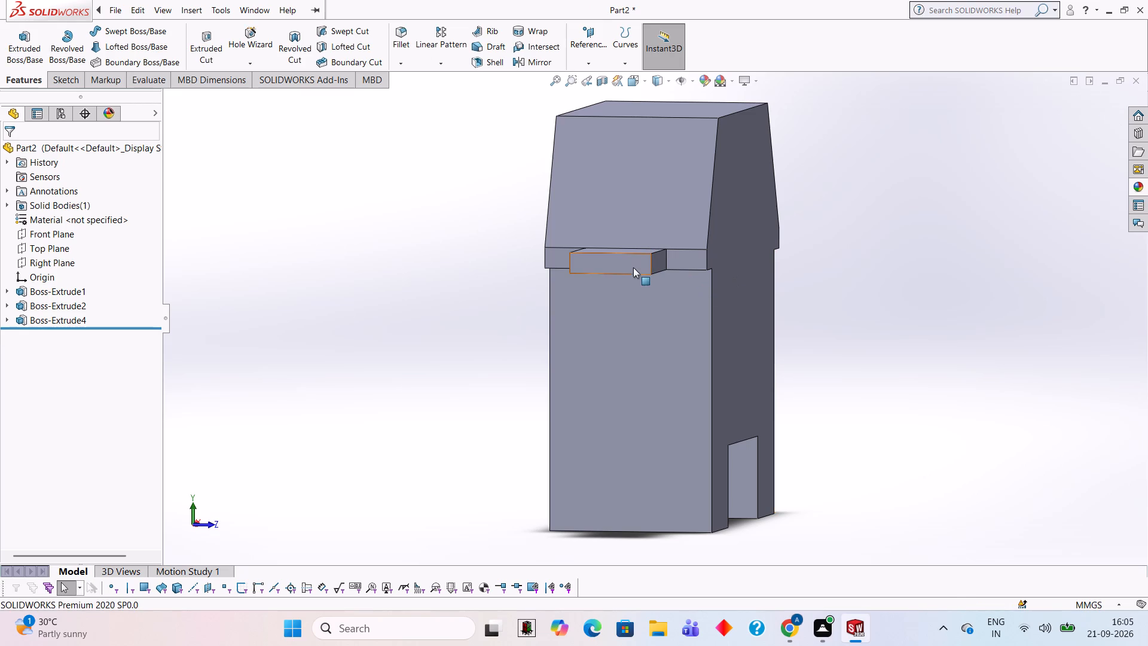
Sketch a 20 x 5 mm rectangle on the plane of the side block's outer end face, with its base on that face's upper edge.
{"action": "left_click", "coordinate": [637, 259]}
{"action": "left_click", "coordinate": [688, 229]}
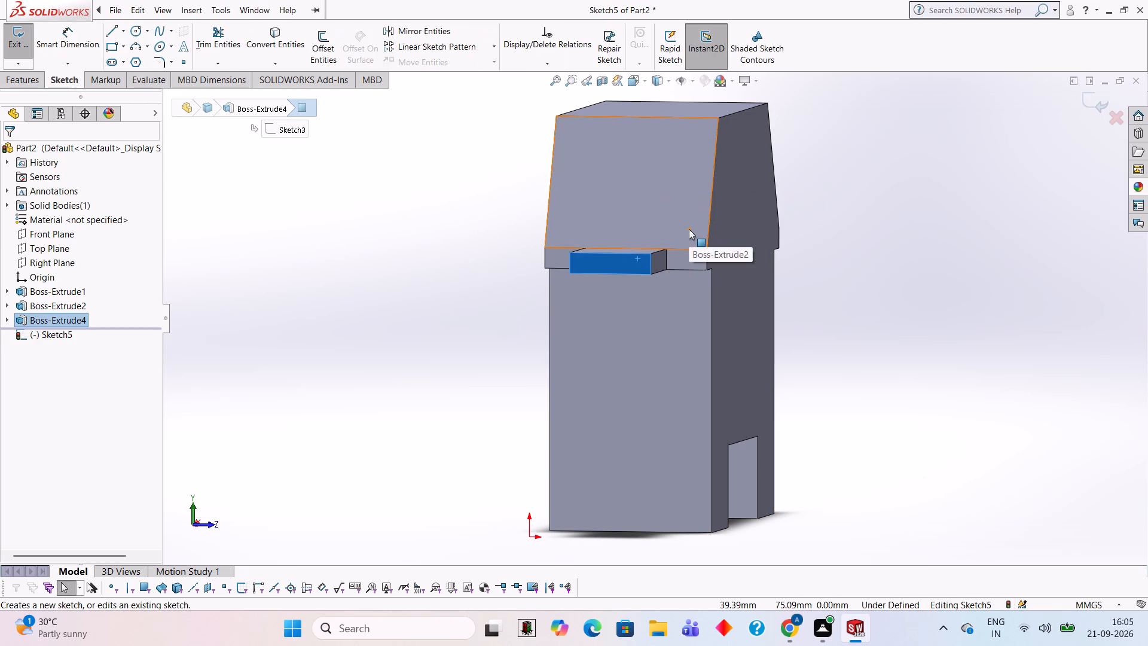
{"action": "key", "text": "ctrl+8"}
{"action": "scroll", "coordinate": [809, 239], "scroll_direction": "down", "scroll_amount": 1}
{"action": "left_click", "coordinate": [109, 31]}
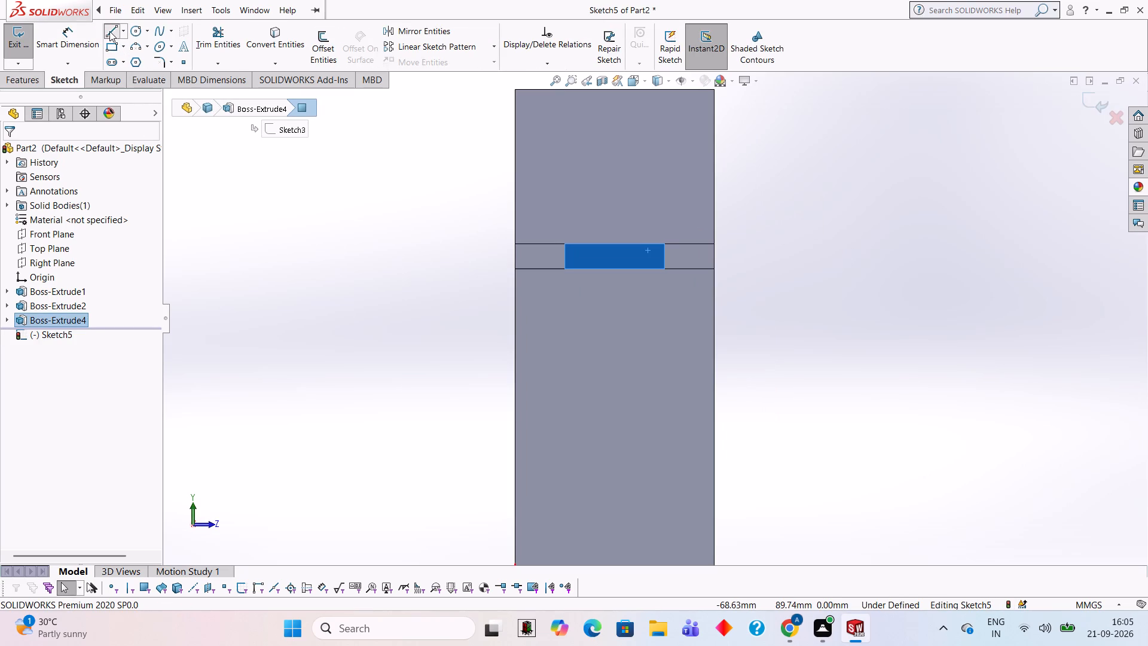
{"action": "left_click", "coordinate": [565, 242]}
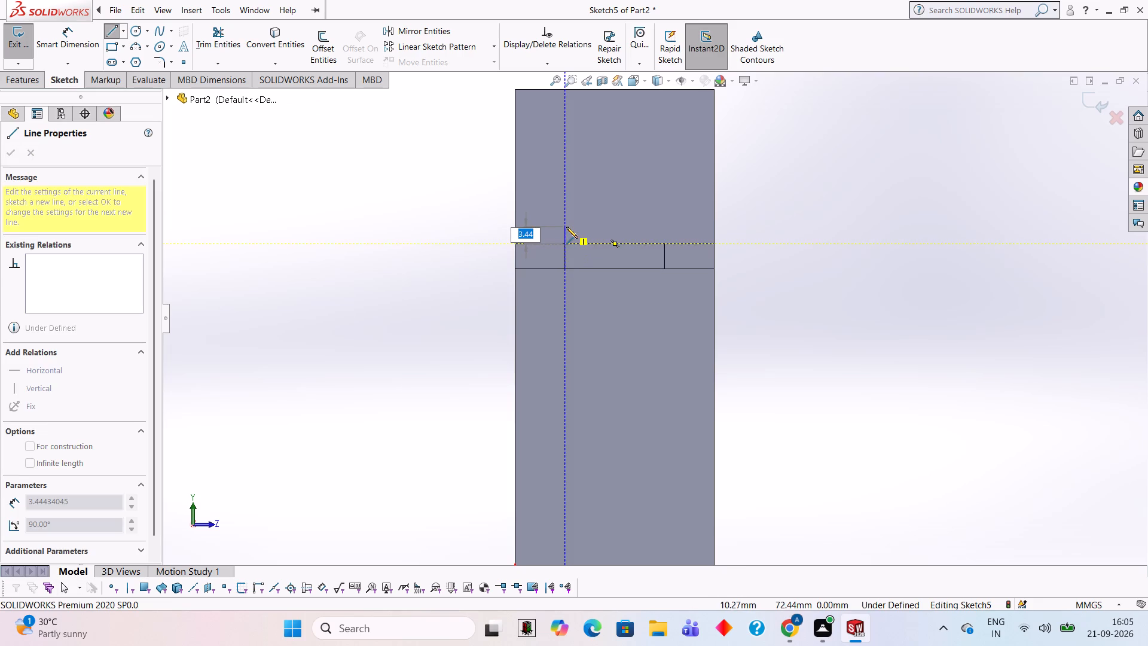
{"action": "key", "text": "5"}
{"action": "key", "text": "Return"}
{"action": "middle_click_drag", "start_coordinate": [566, 227], "coordinate": [449, 230]}
{"action": "middle_click_drag", "start_coordinate": [449, 230], "coordinate": [577, 272]}
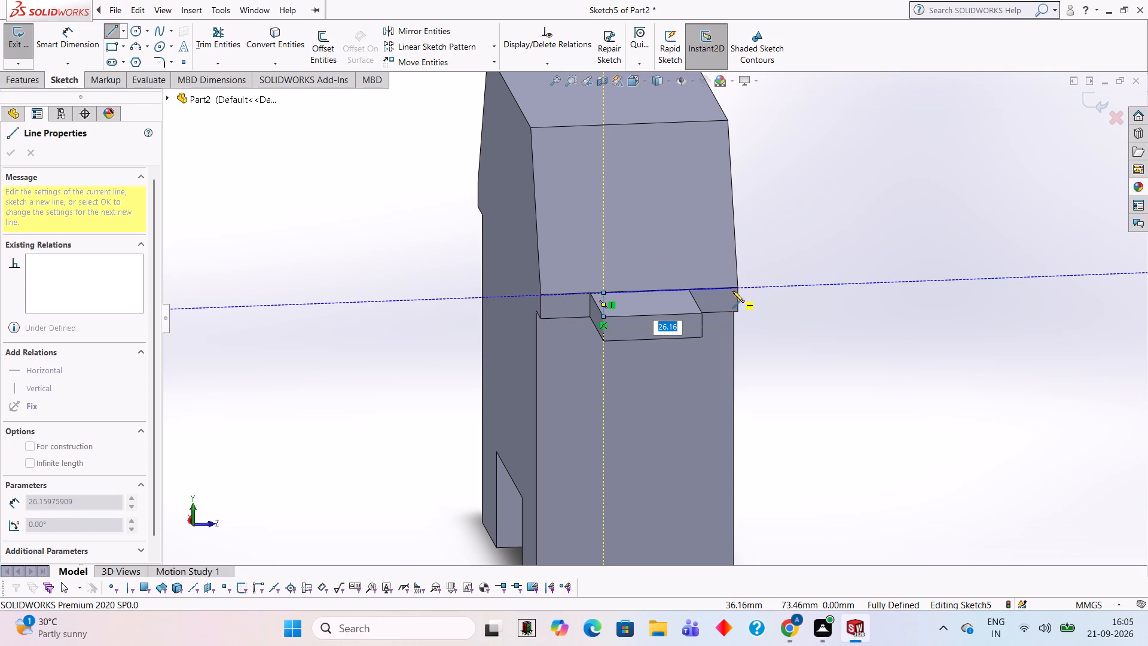
{"action": "type", "text": "20"}
{"action": "key", "text": "Return"}
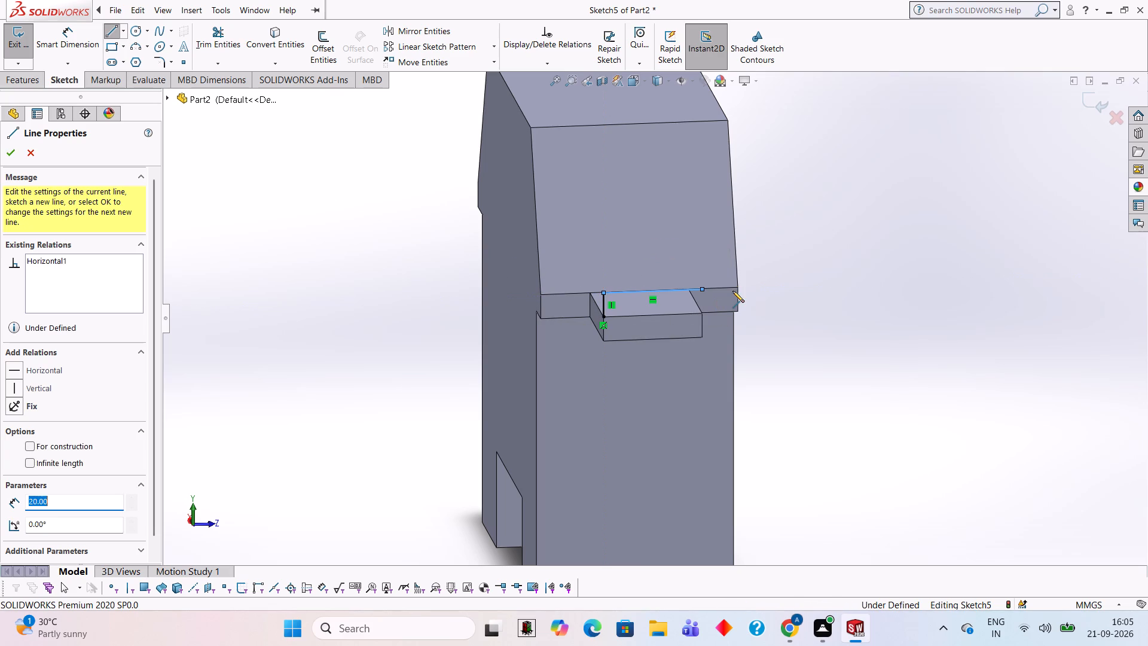
{"action": "left_click", "coordinate": [703, 312]}
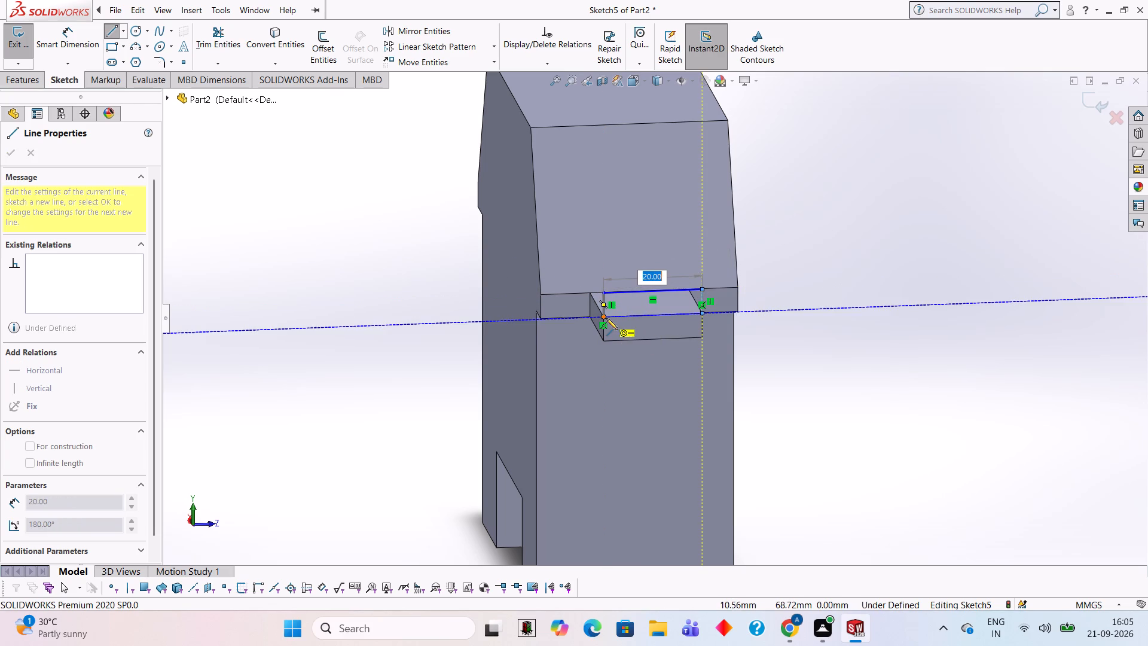
{"action": "left_click", "coordinate": [604, 318]}
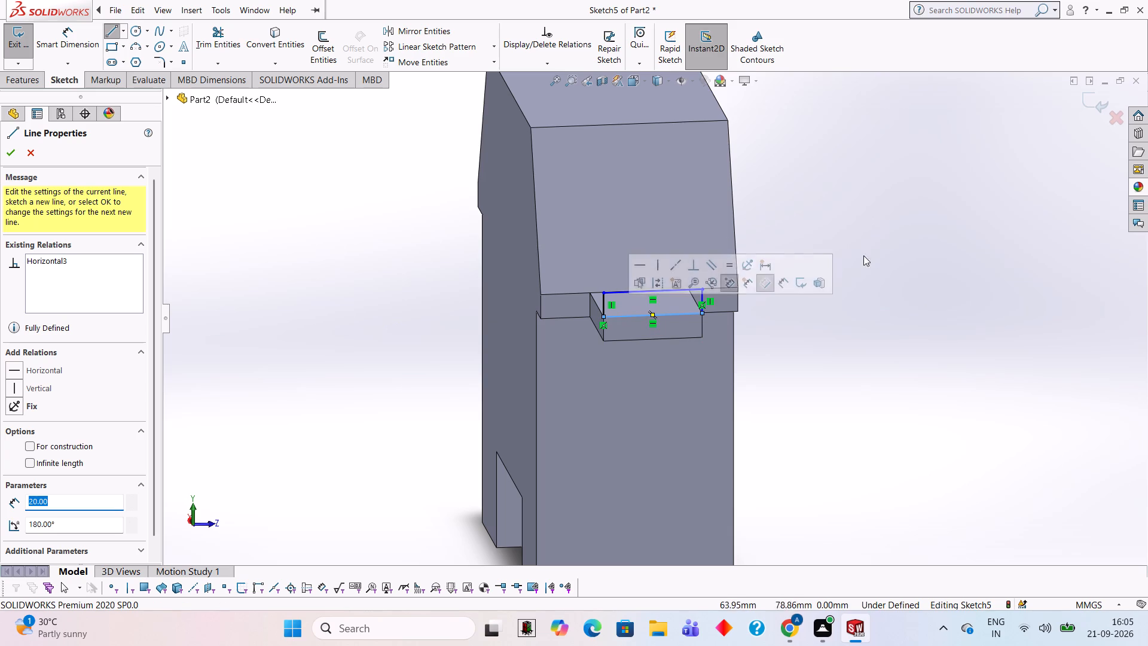
Extrude the 20 x 5 mm rectangle 21 mm in the reversed direction, towards the upper body's sloped face, with the result merged.
{"action": "left_click", "coordinate": [4, 155]}
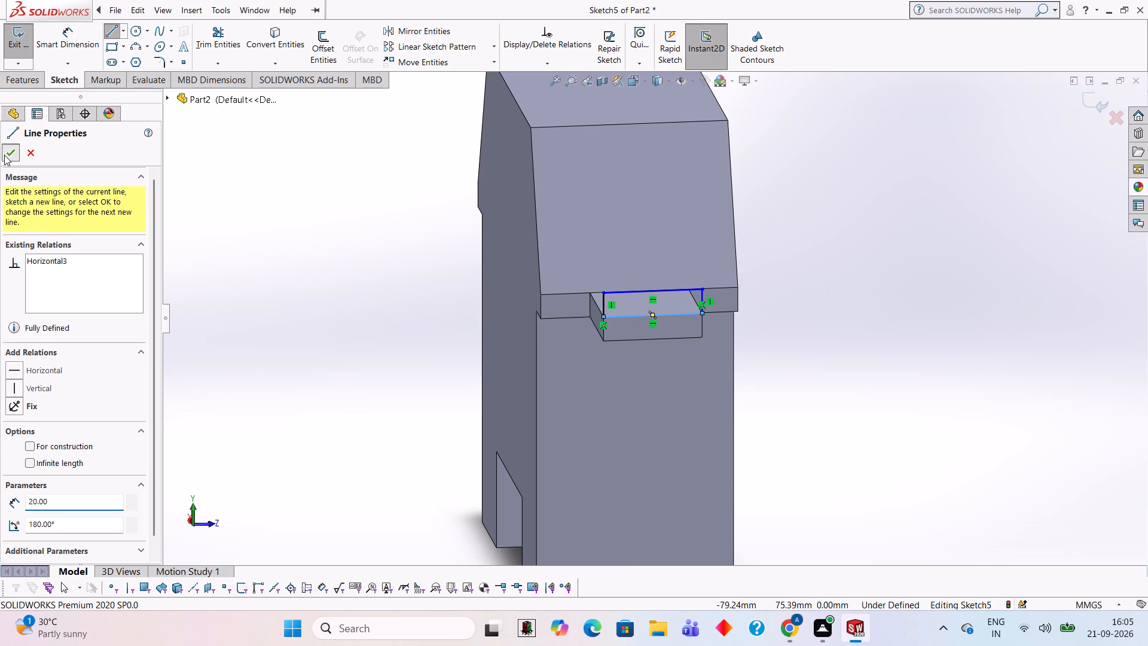
{"action": "left_click", "coordinate": [33, 83]}
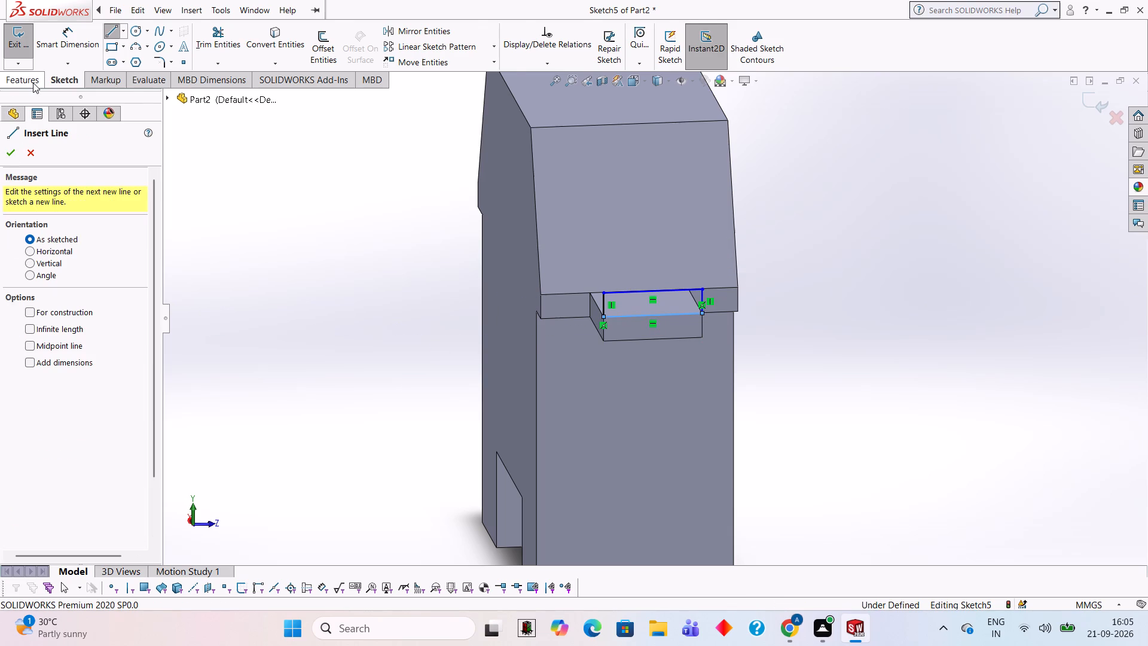
{"action": "left_click", "coordinate": [32, 55]}
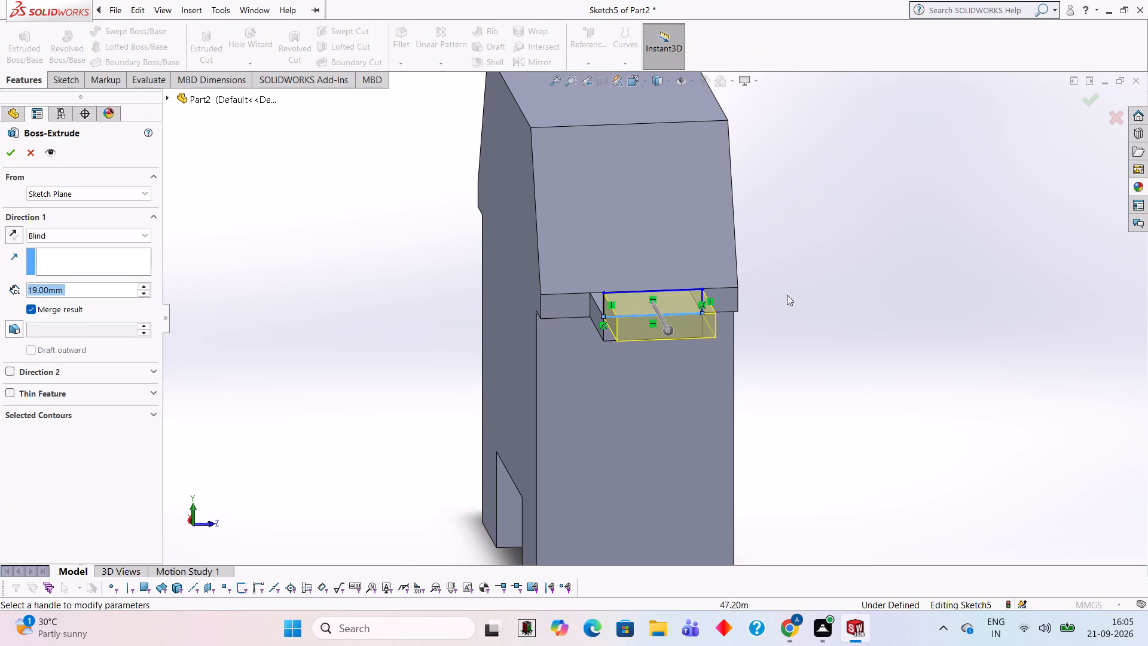
{"action": "scroll", "coordinate": [838, 274], "scroll_direction": "up", "scroll_amount": 1}
{"action": "middle_click_drag", "start_coordinate": [838, 273], "coordinate": [734, 277]}
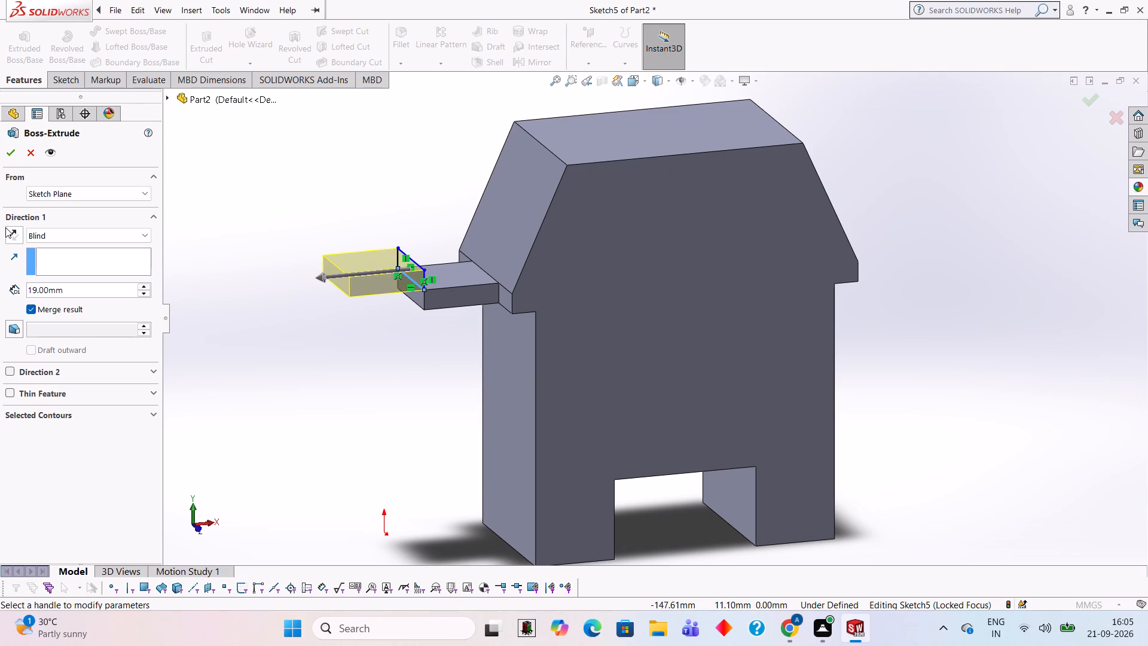
{"action": "left_click", "coordinate": [19, 231]}
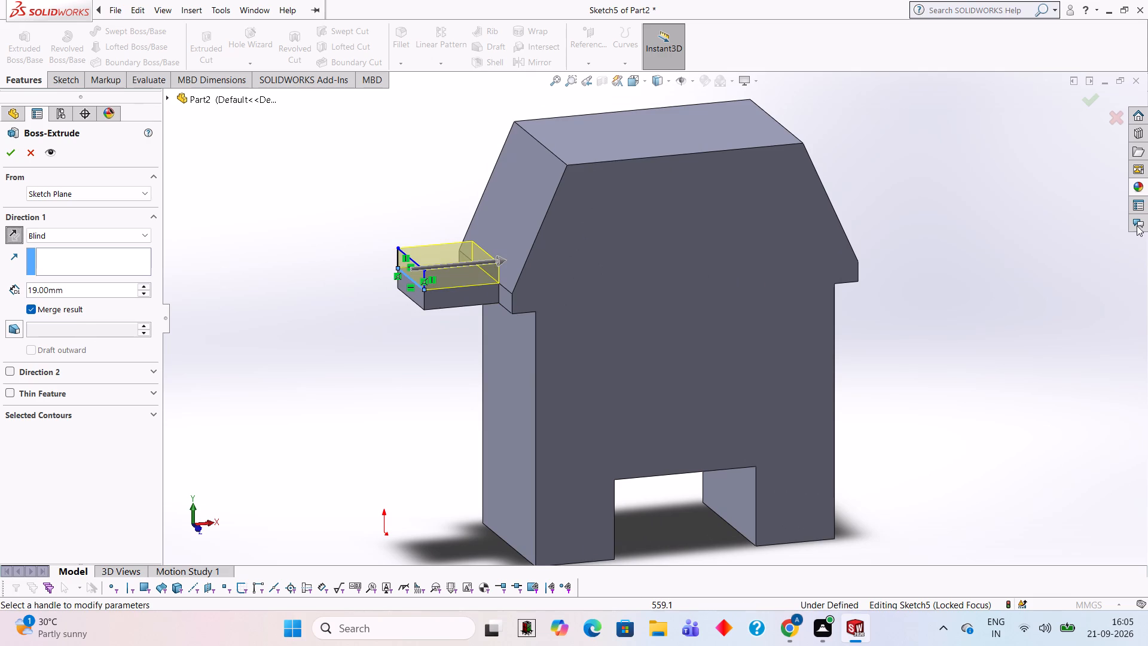
{"action": "middle_click_drag", "start_coordinate": [1055, 237], "coordinate": [1030, 220]}
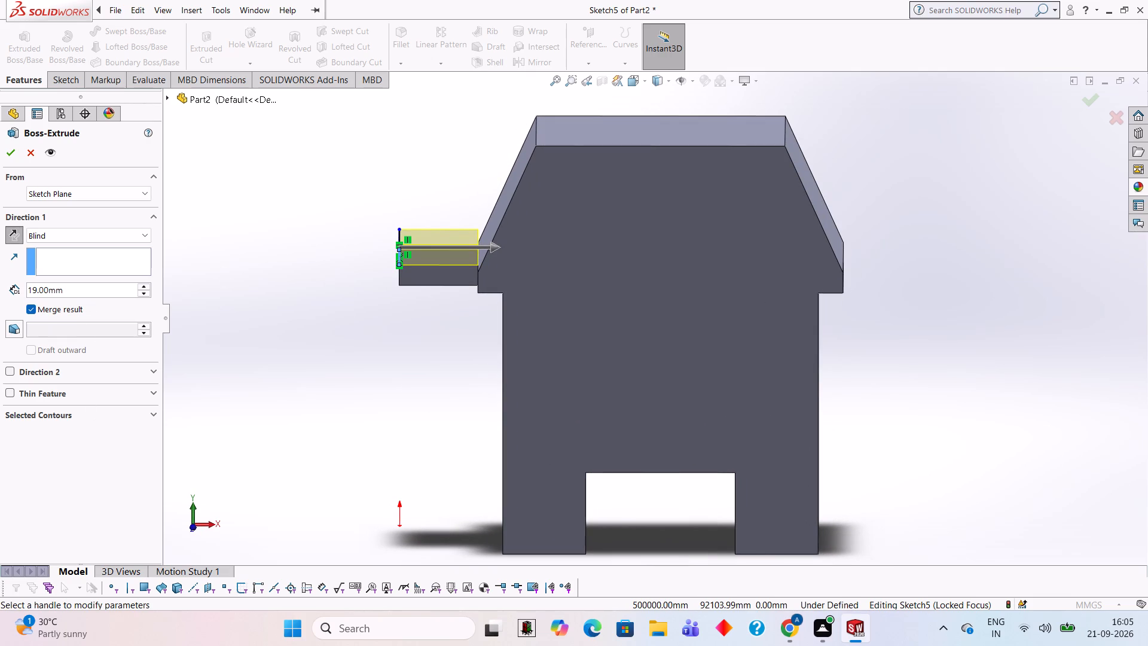
{"action": "left_click", "coordinate": [92, 290]}
{"action": "key", "text": "BackSpace"}
{"action": "key", "text": "BackSpace"}
{"action": "key", "text": "BackSpace"}
{"action": "key", "text": "BackSpace"}
{"action": "key", "text": "BackSpace"}
{"action": "key", "text": "BackSpace"}
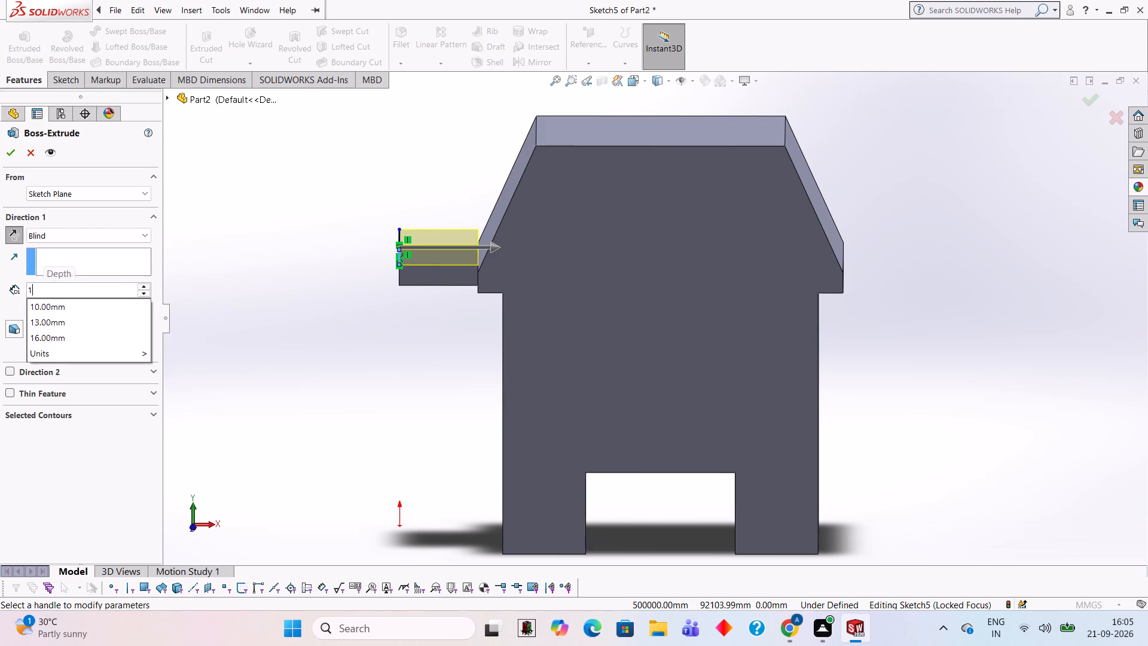
{"action": "key", "text": "BackSpace"}
{"action": "type", "text": "20"}
{"action": "key", "text": "Return"}
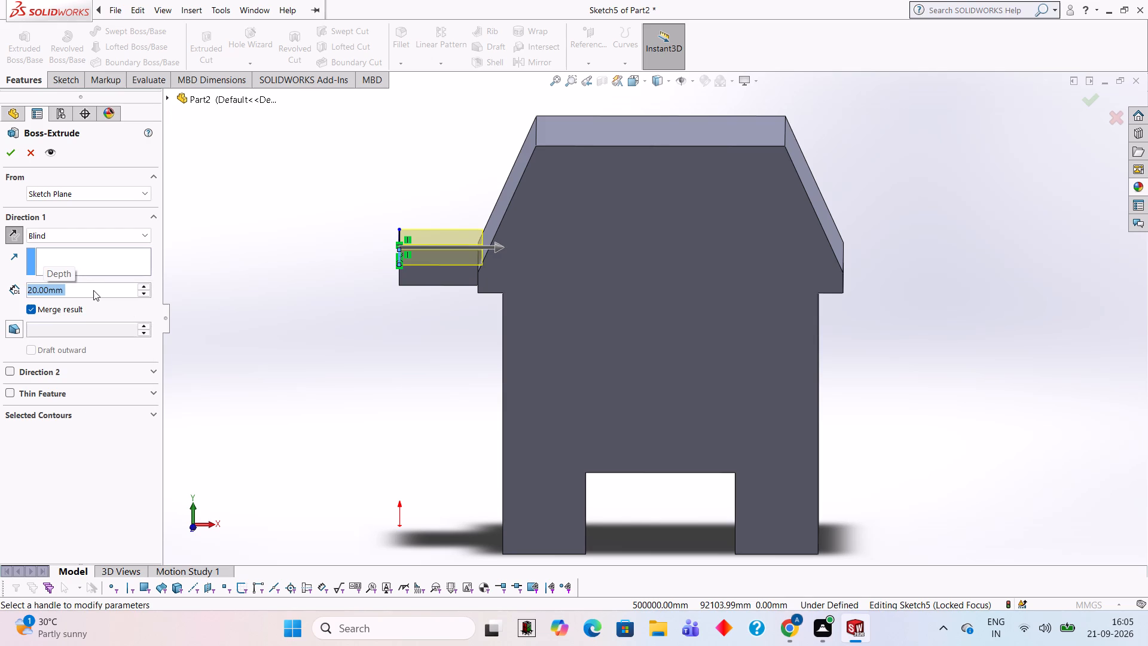
{"action": "type", "text": "21"}
{"action": "key", "text": "Return"}
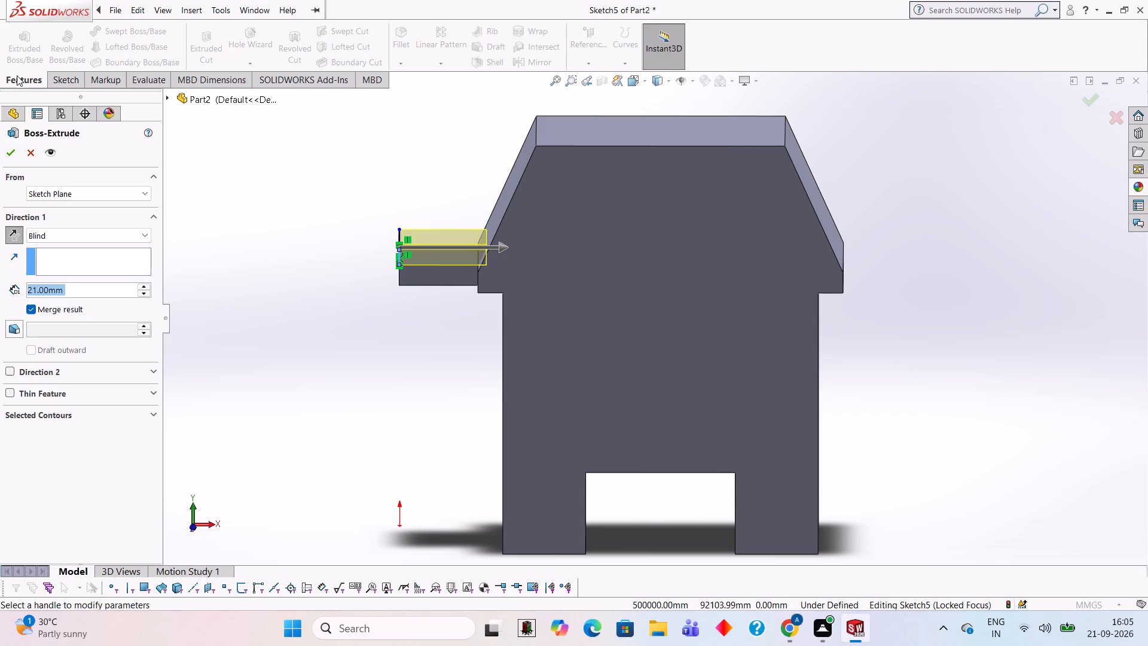
{"action": "left_click", "coordinate": [19, 151]}
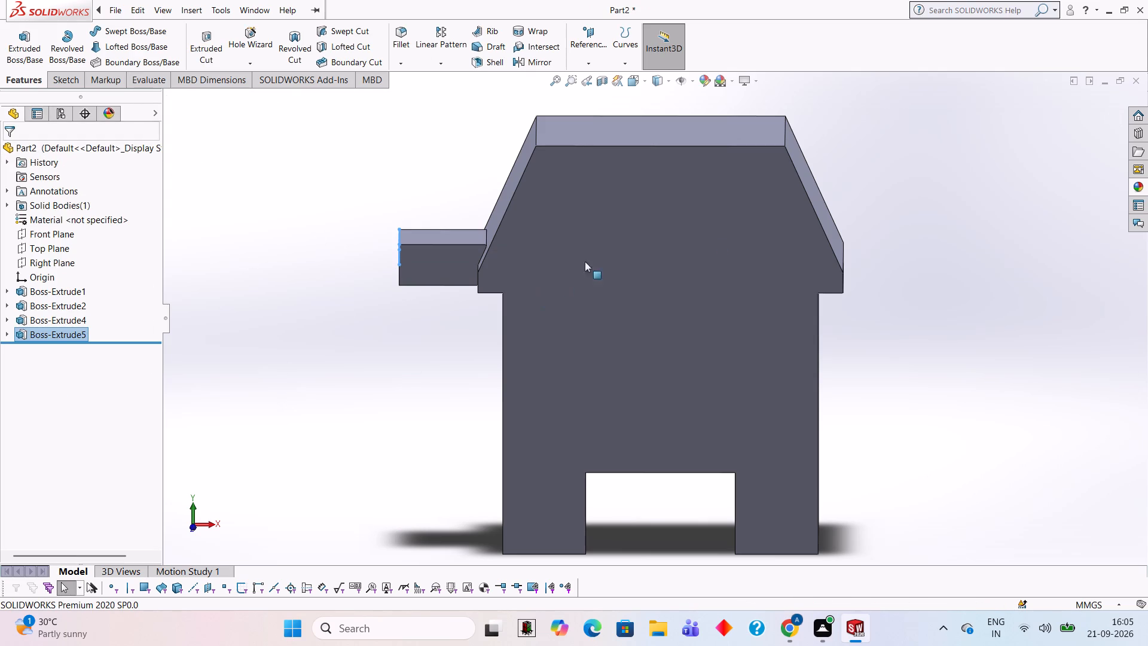
Examine where the thickened side block meets the upper body's sloped face.
{"action": "scroll", "coordinate": [514, 220], "scroll_direction": "down", "scroll_amount": 6}
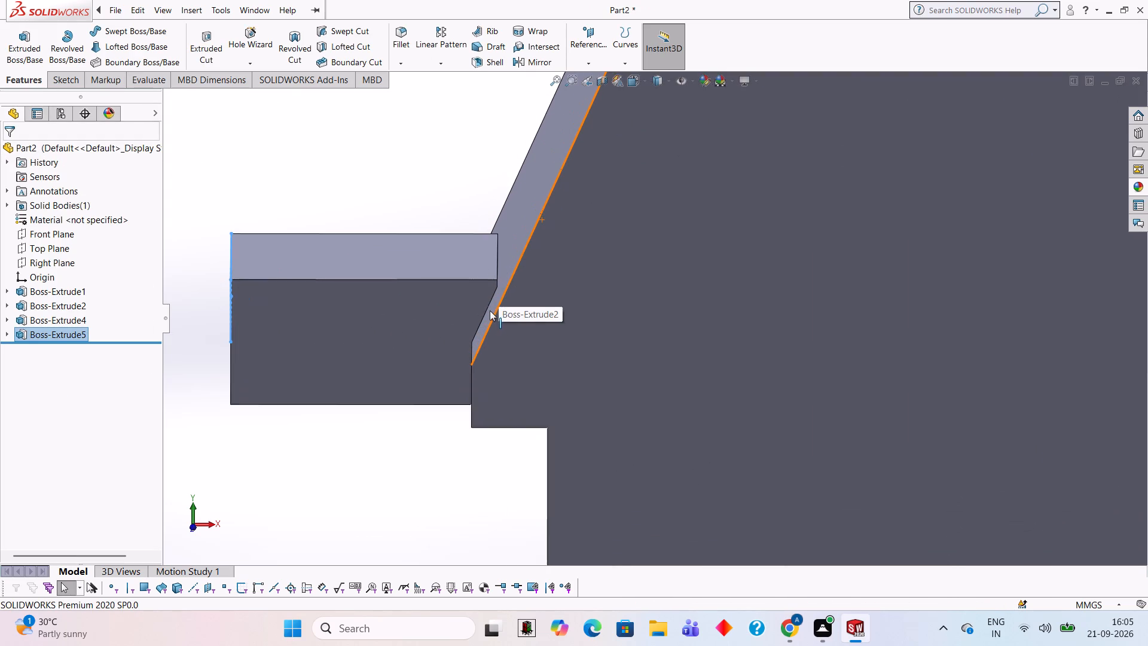
{"action": "scroll", "coordinate": [490, 303], "scroll_direction": "down", "scroll_amount": 3}
{"action": "scroll", "coordinate": [546, 280], "scroll_direction": "down", "scroll_amount": 1}
{"action": "scroll", "coordinate": [545, 279], "scroll_direction": "up", "scroll_amount": 3}
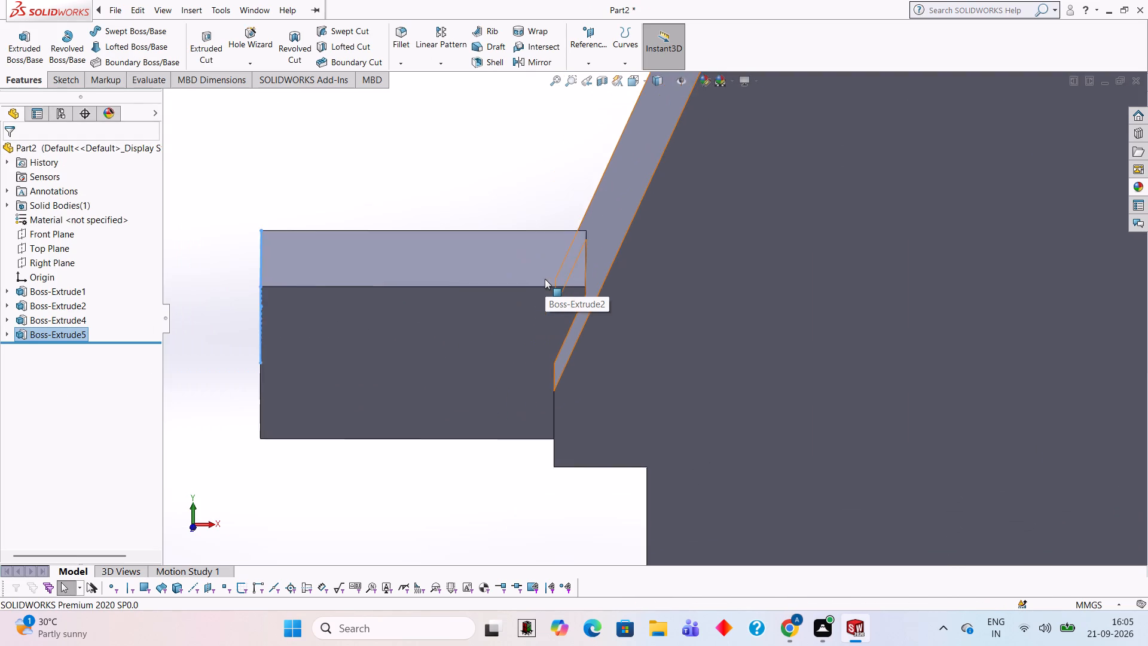
{"action": "scroll", "coordinate": [545, 279], "scroll_direction": "up", "scroll_amount": 3}
{"action": "middle_click_drag", "start_coordinate": [729, 270], "coordinate": [866, 284]}
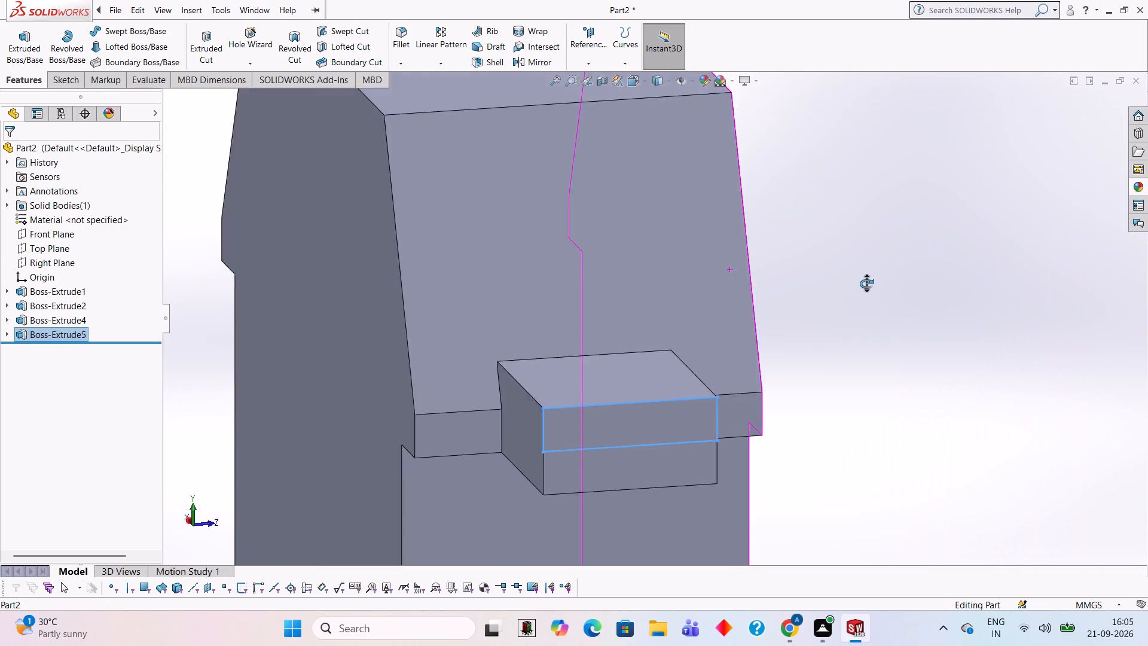
{"action": "middle_click_drag", "start_coordinate": [866, 284], "coordinate": [850, 272]}
{"action": "scroll", "coordinate": [850, 272], "scroll_direction": "up", "scroll_amount": 3}
{"action": "left_click", "coordinate": [775, 297]}
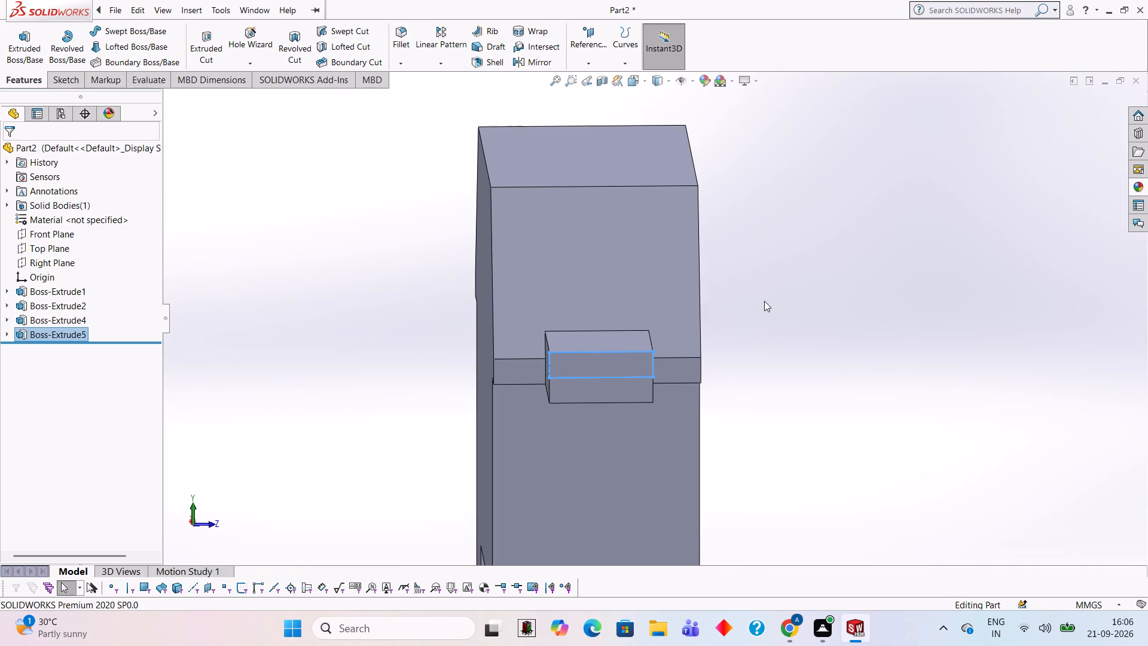
{"action": "left_click", "coordinate": [584, 369]}
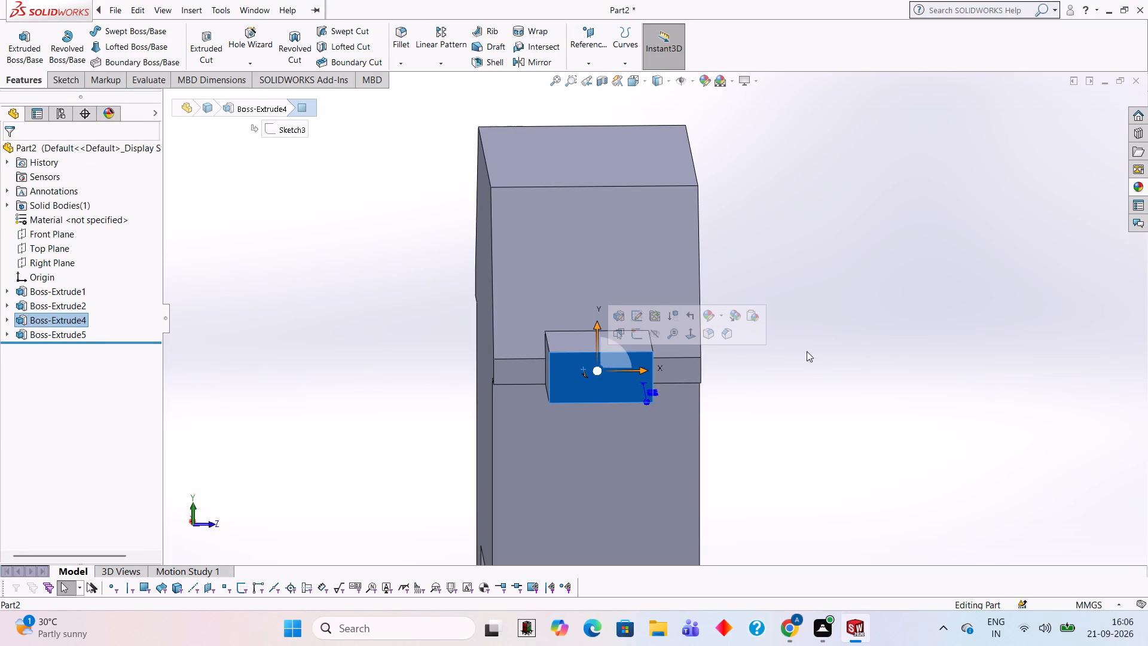
{"action": "middle_click_drag", "start_coordinate": [837, 281], "coordinate": [788, 263]}
{"action": "left_click", "coordinate": [349, 202]}
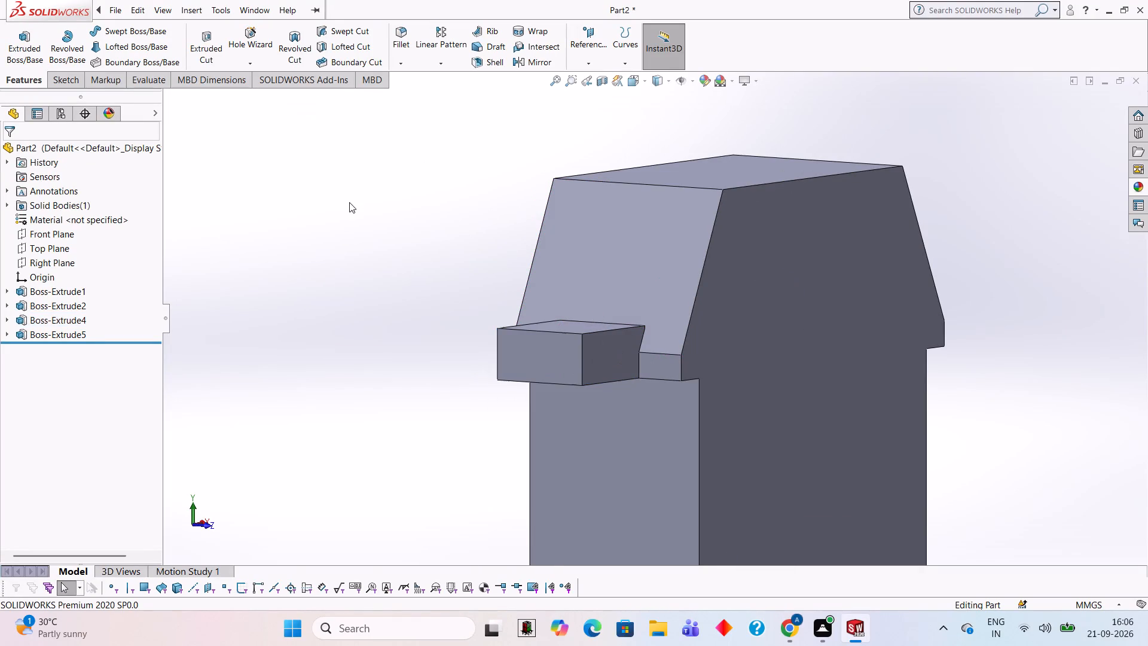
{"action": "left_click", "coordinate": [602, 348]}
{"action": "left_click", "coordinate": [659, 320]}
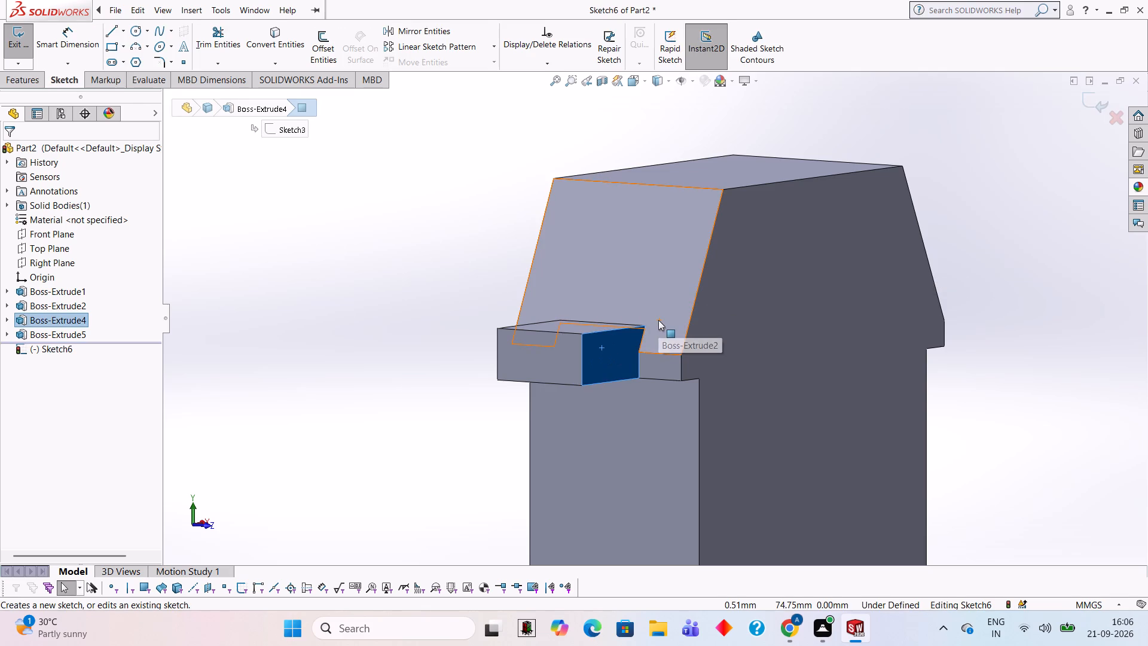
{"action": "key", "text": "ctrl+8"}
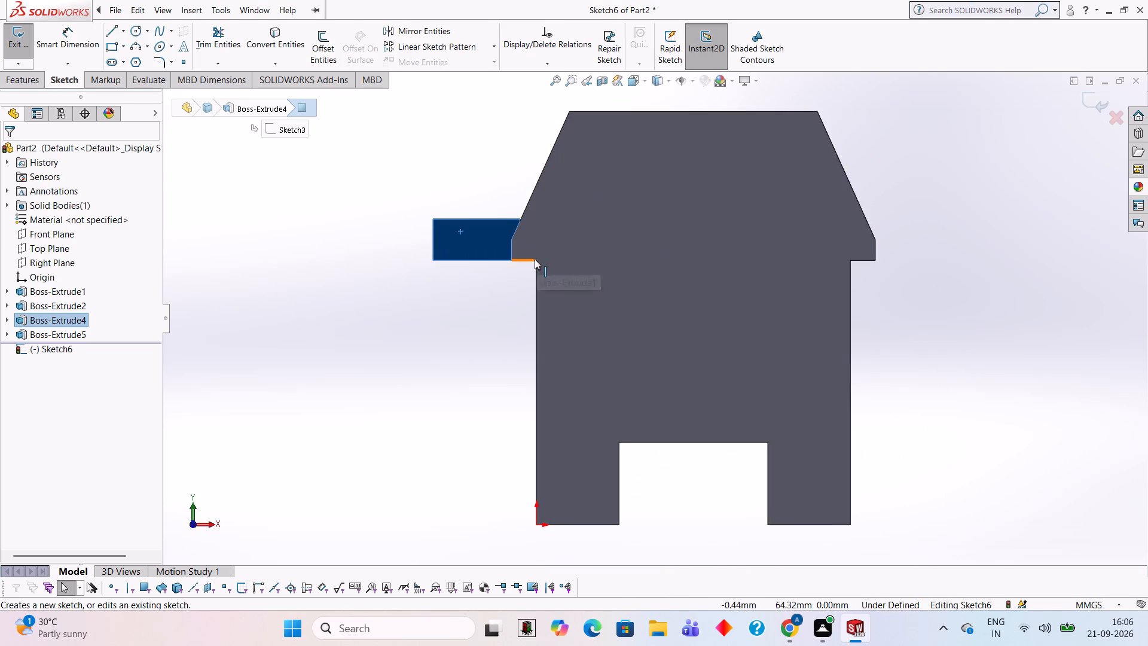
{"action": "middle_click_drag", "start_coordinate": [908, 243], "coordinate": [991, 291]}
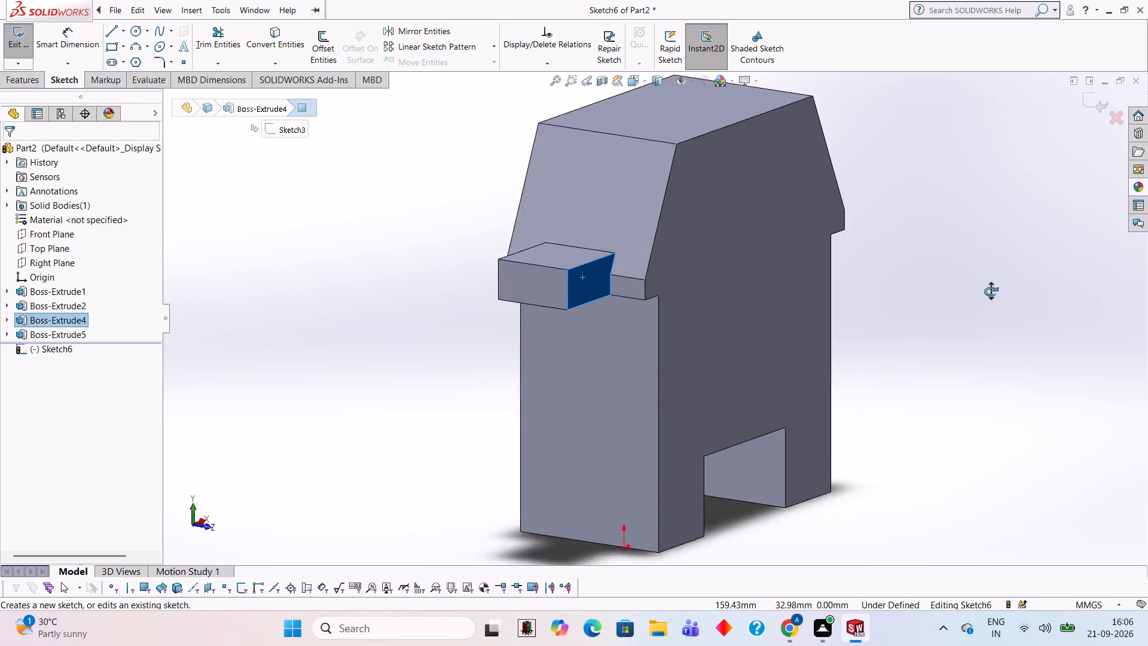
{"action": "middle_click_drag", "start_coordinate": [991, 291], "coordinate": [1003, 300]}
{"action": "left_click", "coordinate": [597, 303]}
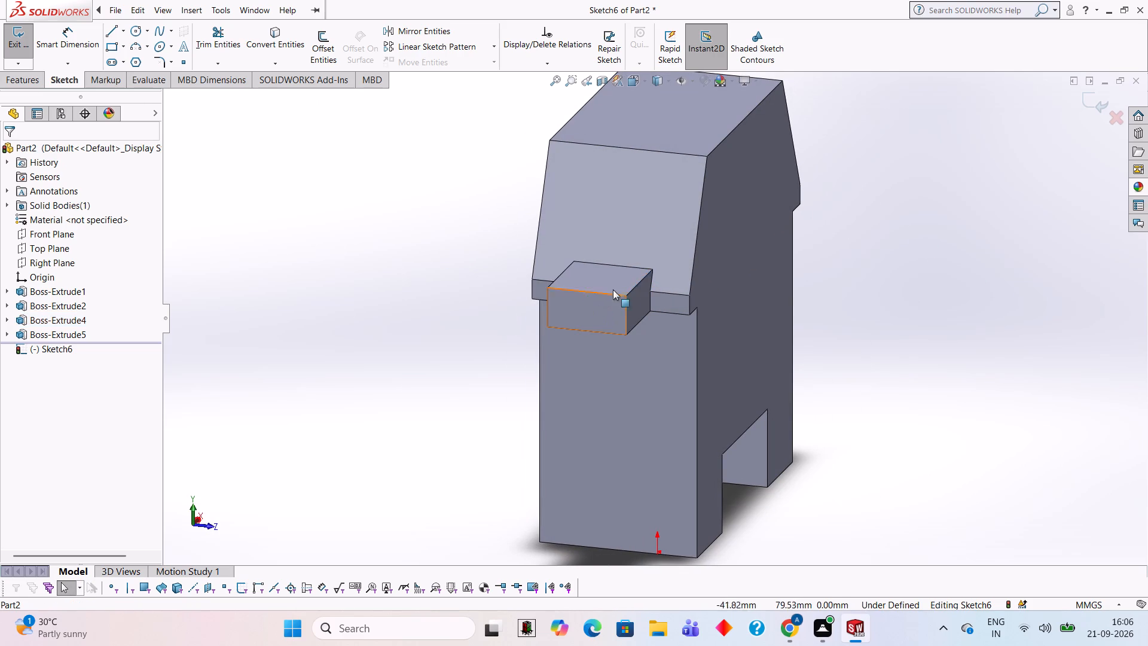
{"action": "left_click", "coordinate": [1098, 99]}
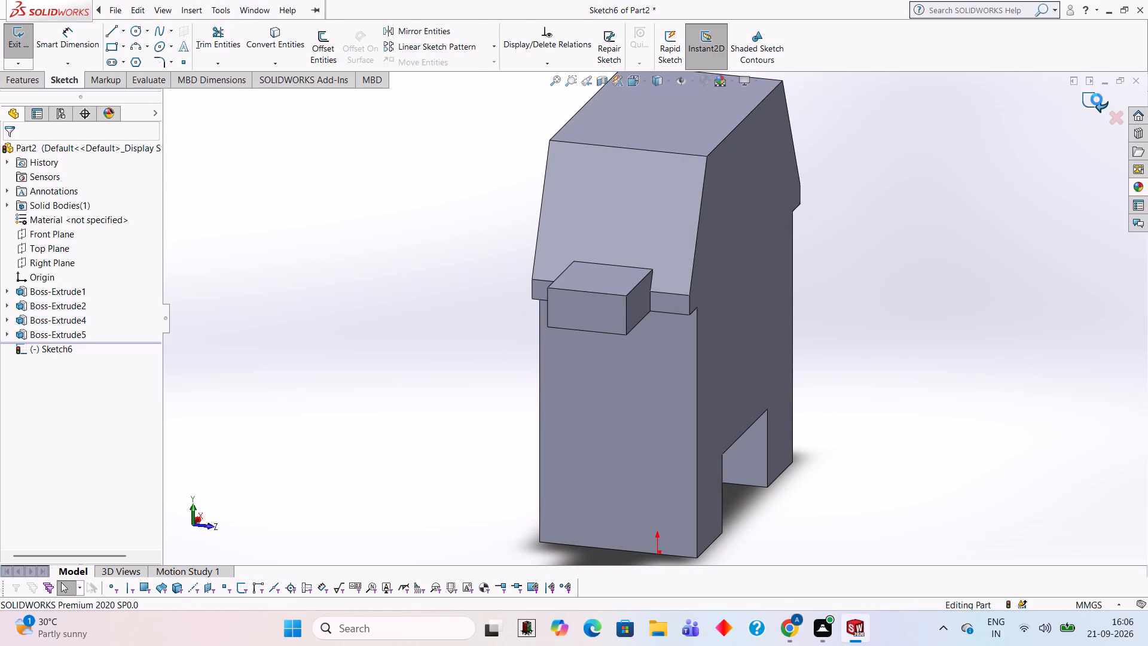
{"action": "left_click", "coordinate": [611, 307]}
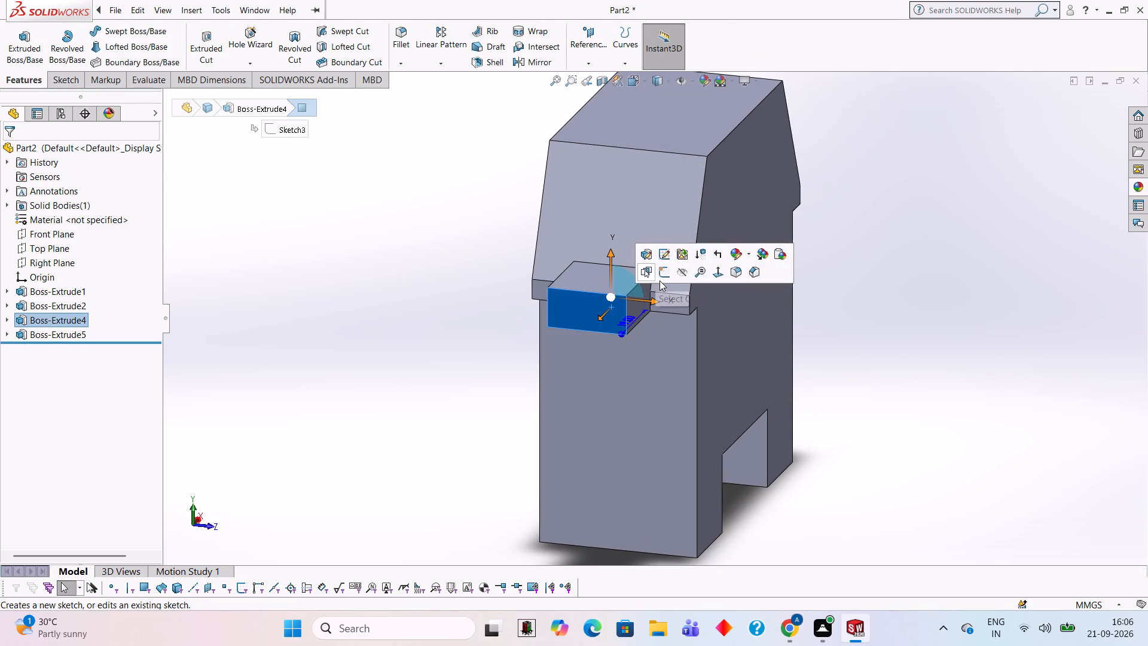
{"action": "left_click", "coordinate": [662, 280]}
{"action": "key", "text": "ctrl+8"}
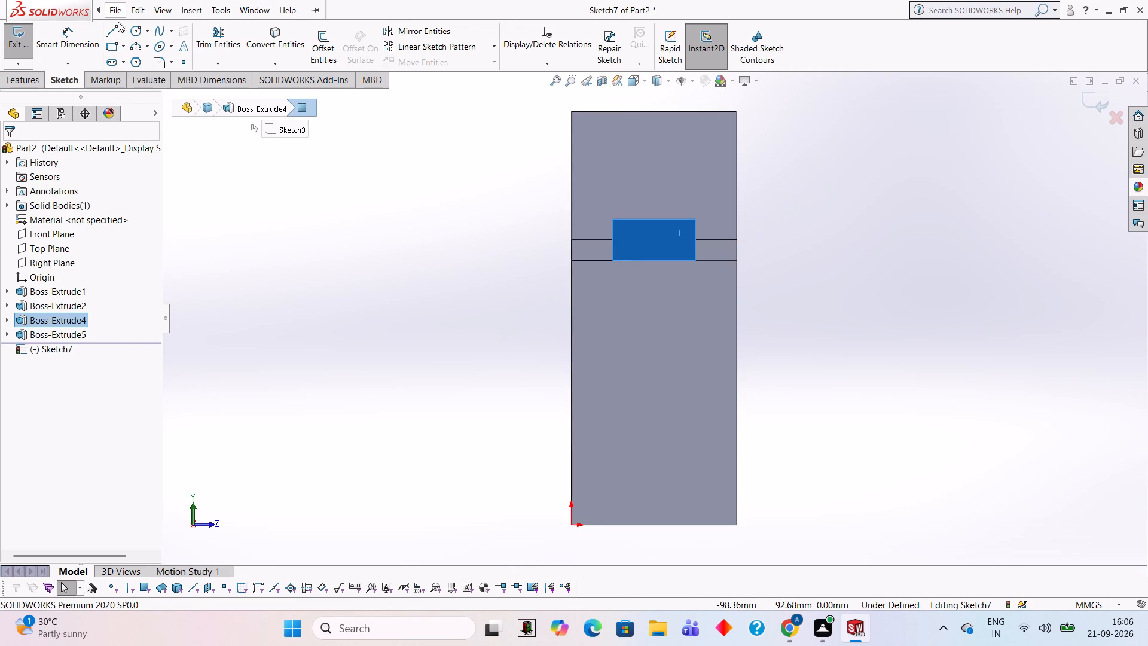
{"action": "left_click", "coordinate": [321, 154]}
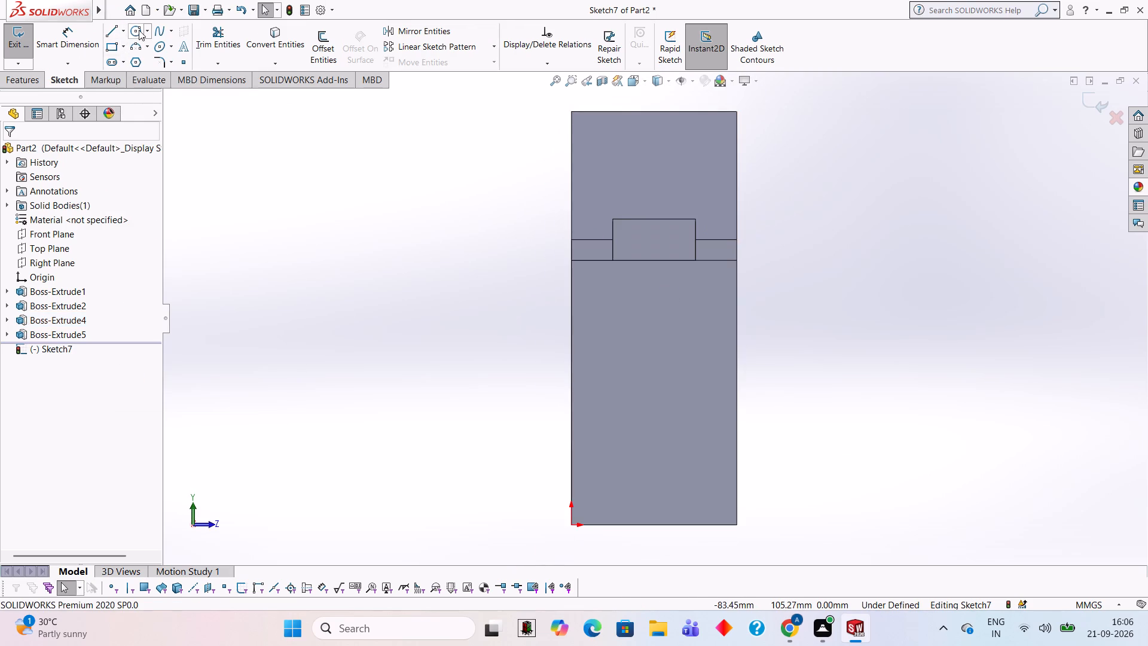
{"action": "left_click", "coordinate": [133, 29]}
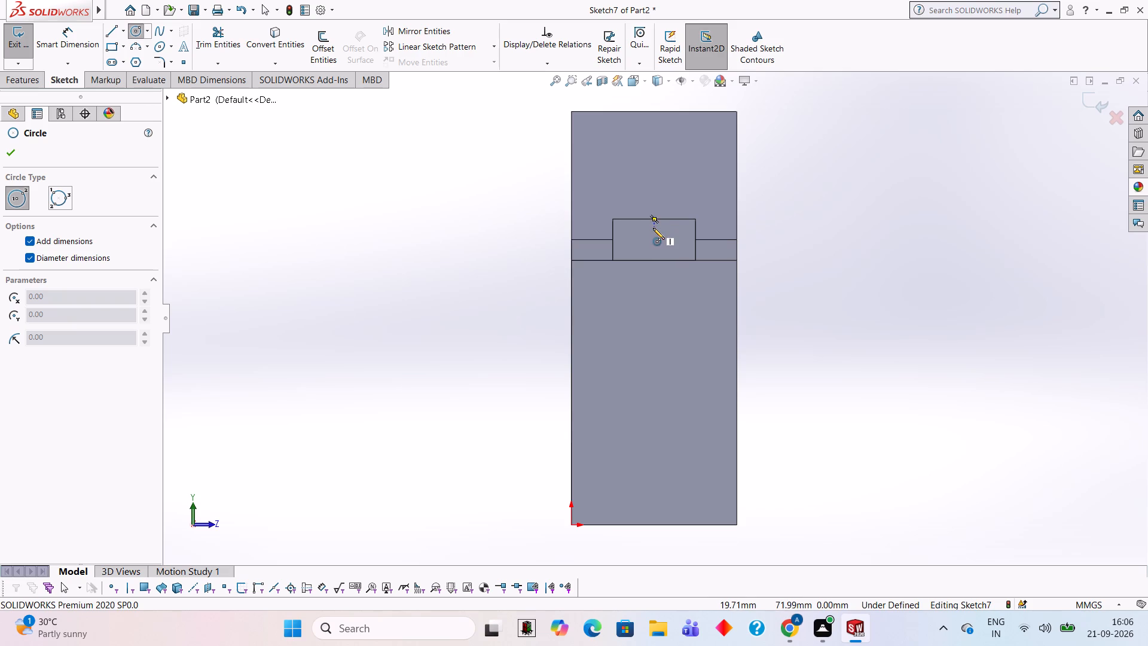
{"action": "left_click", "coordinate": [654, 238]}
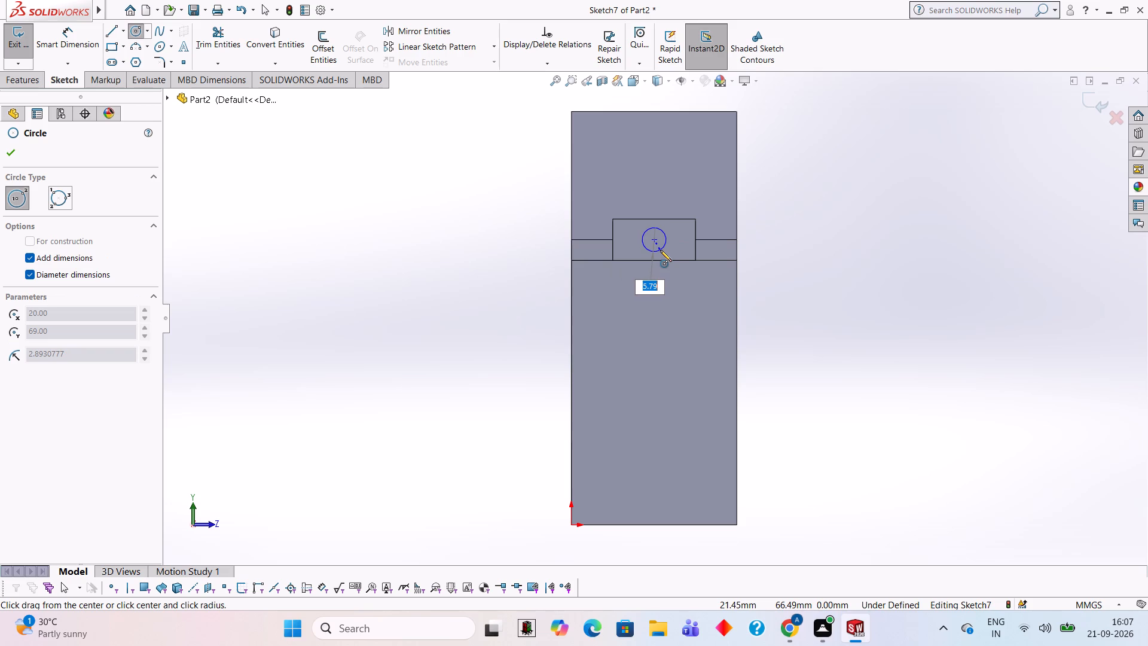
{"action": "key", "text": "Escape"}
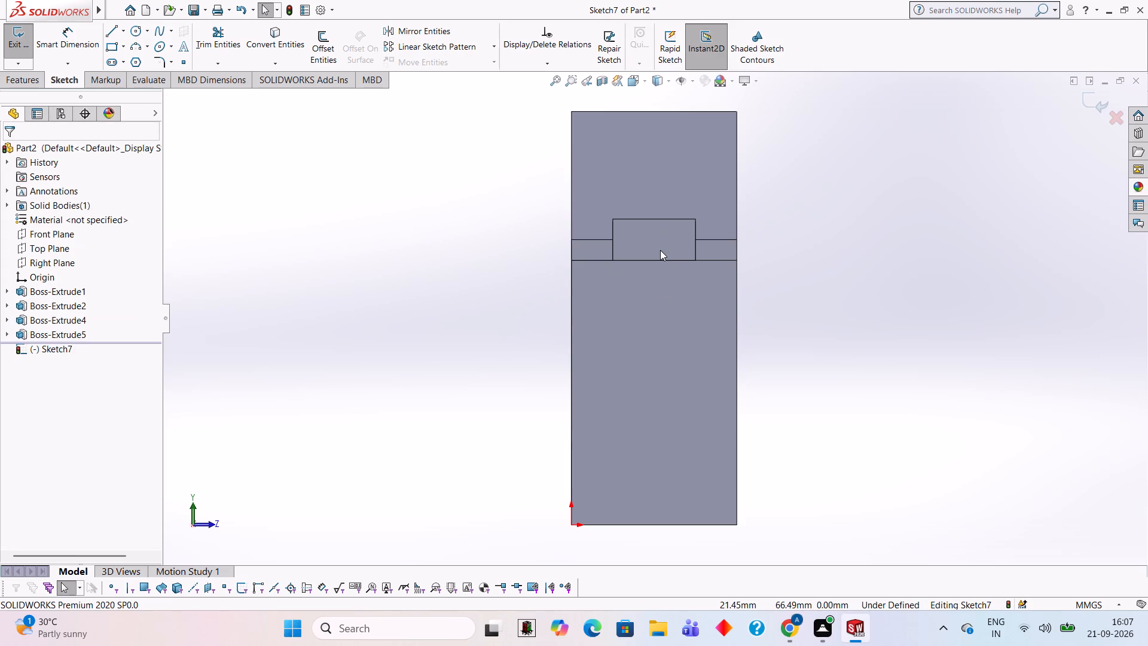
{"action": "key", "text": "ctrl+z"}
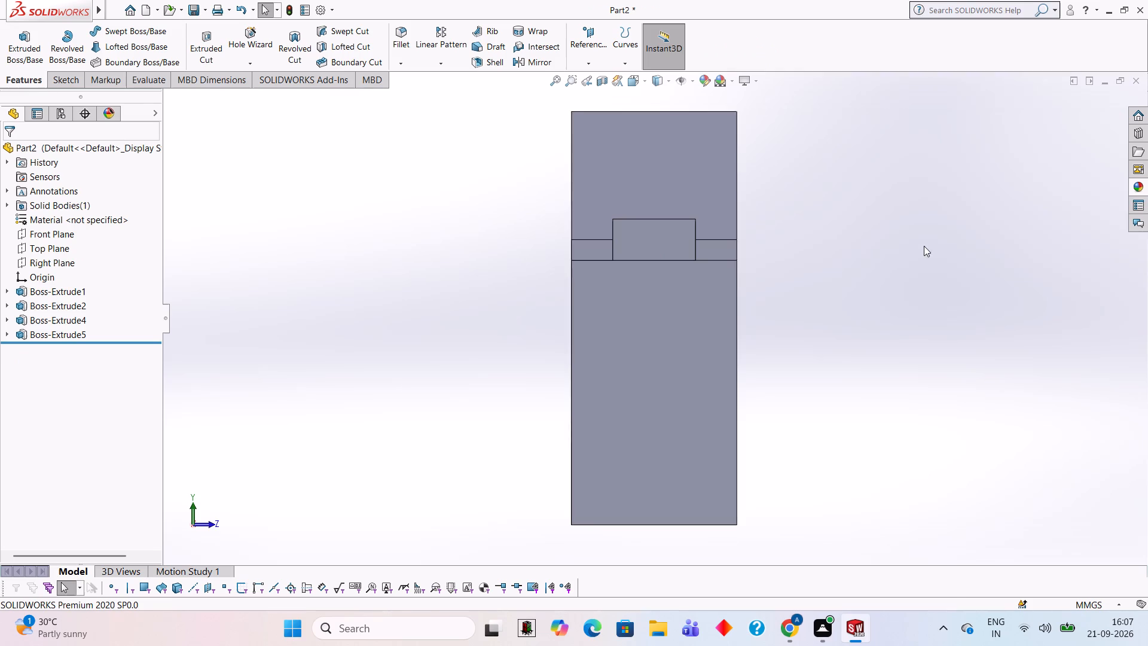
Sketch a 20 mm diameter circle on the side block's top face, centred on the midpoint of its outer edge.
{"action": "middle_click_drag", "start_coordinate": [924, 246], "coordinate": [817, 318]}
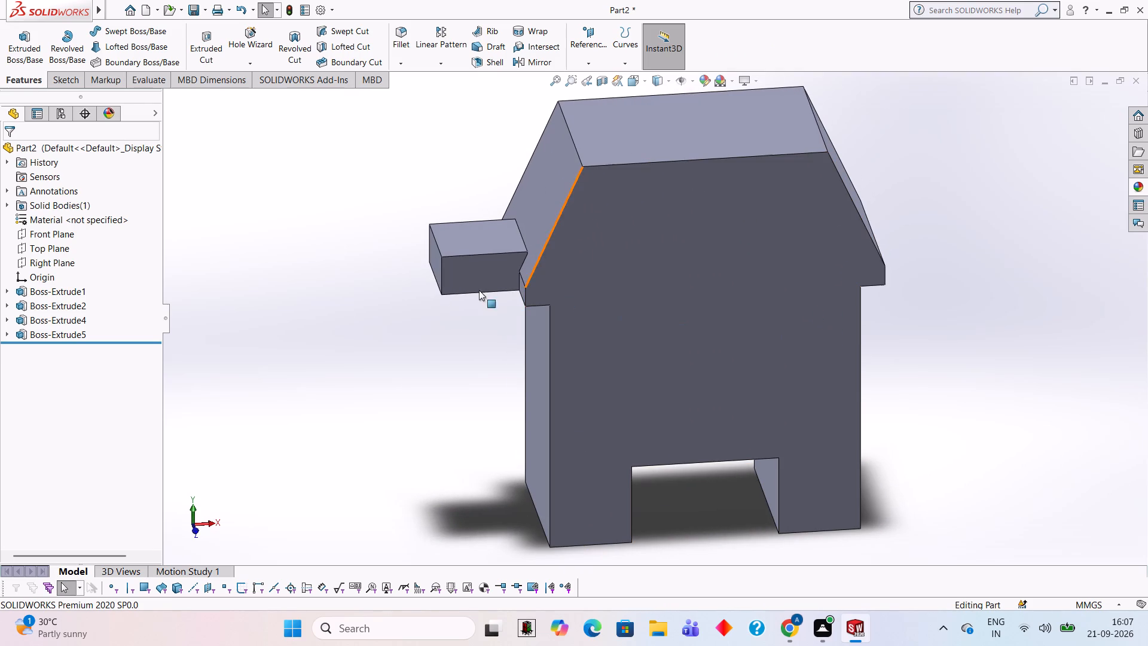
{"action": "middle_click_drag", "start_coordinate": [773, 172], "coordinate": [774, 373]}
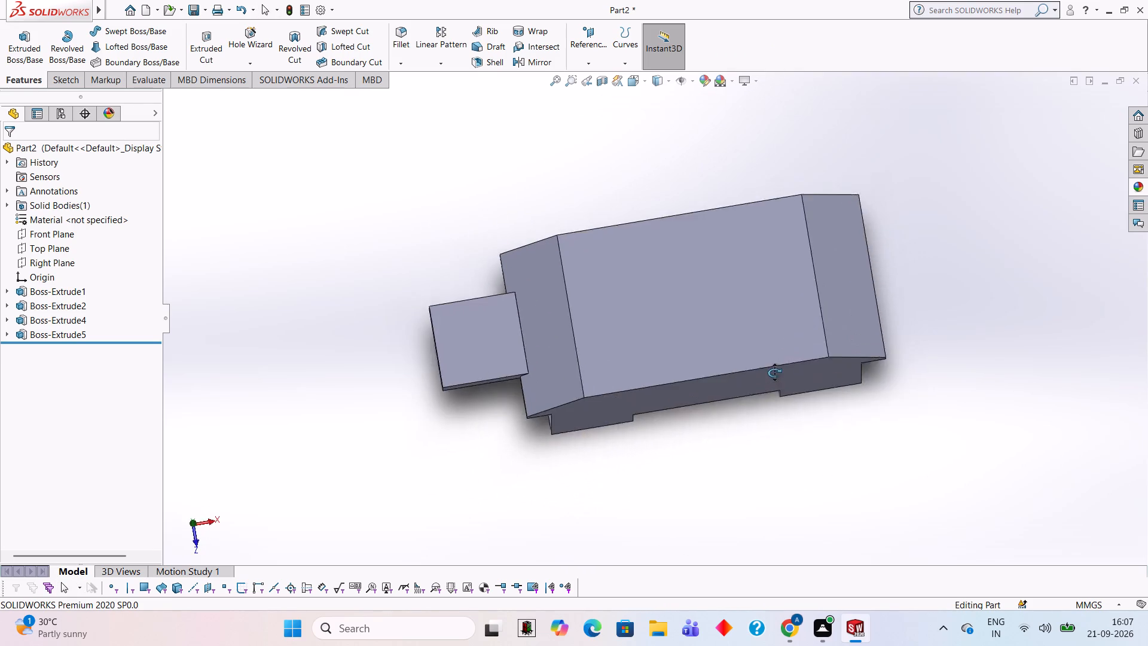
{"action": "middle_click_drag", "start_coordinate": [774, 373], "coordinate": [766, 373]}
{"action": "left_click", "coordinate": [486, 306]}
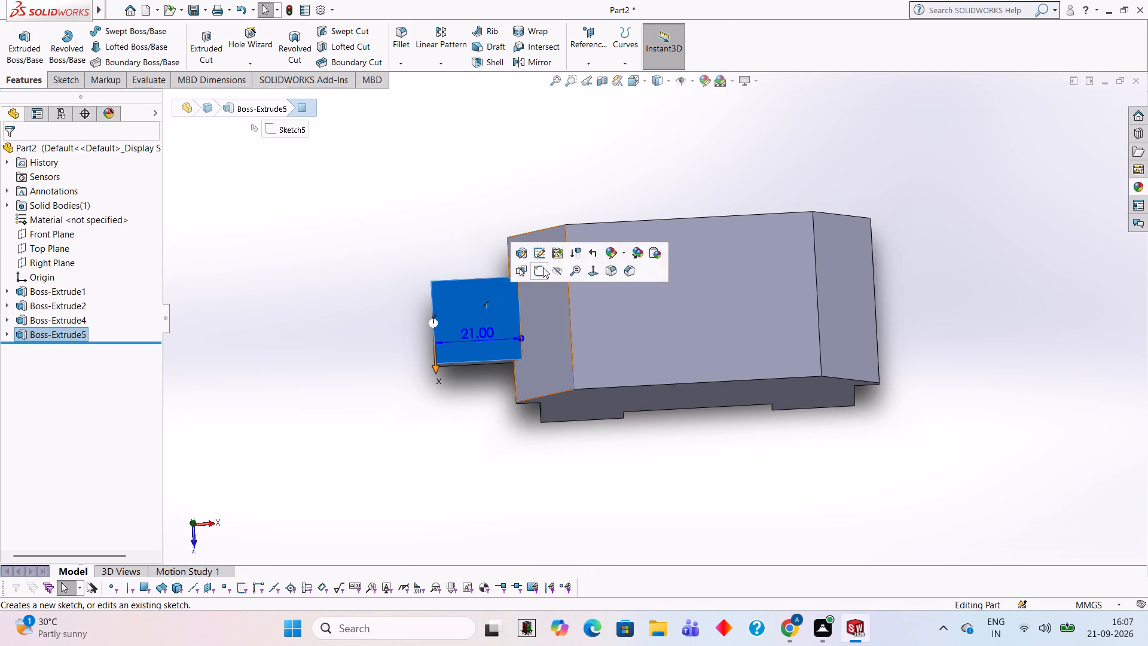
{"action": "left_click", "coordinate": [542, 267]}
{"action": "key", "text": "ctrl+8"}
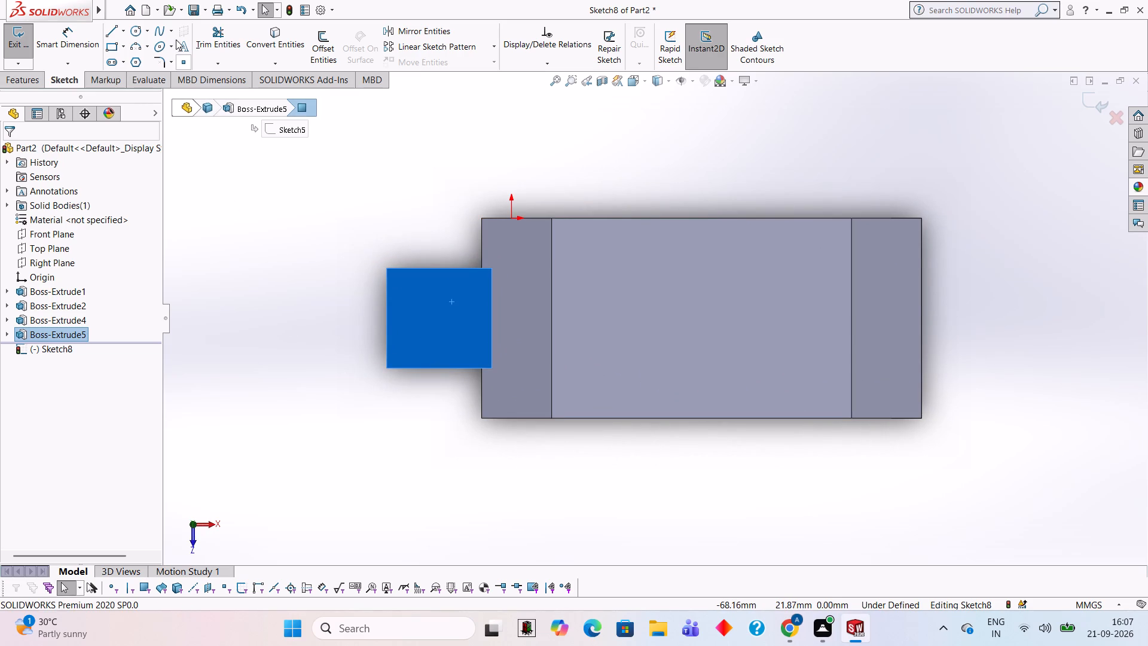
{"action": "left_click", "coordinate": [133, 32]}
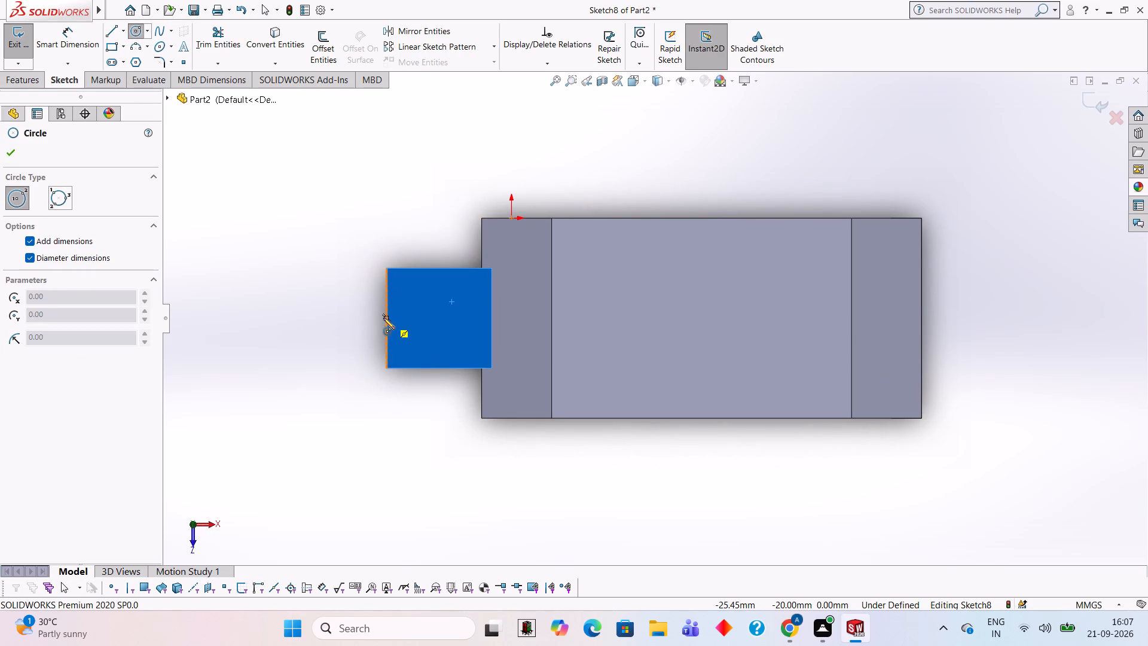
{"action": "left_click", "coordinate": [383, 318]}
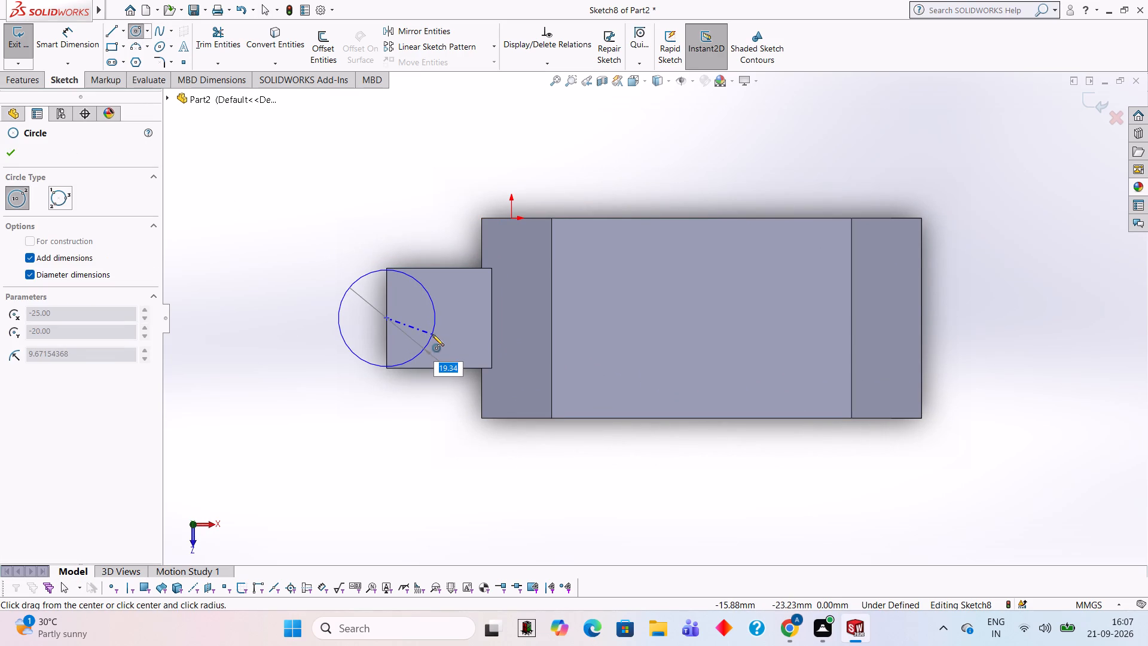
{"action": "type", "text": "20"}
{"action": "key", "text": "Return"}
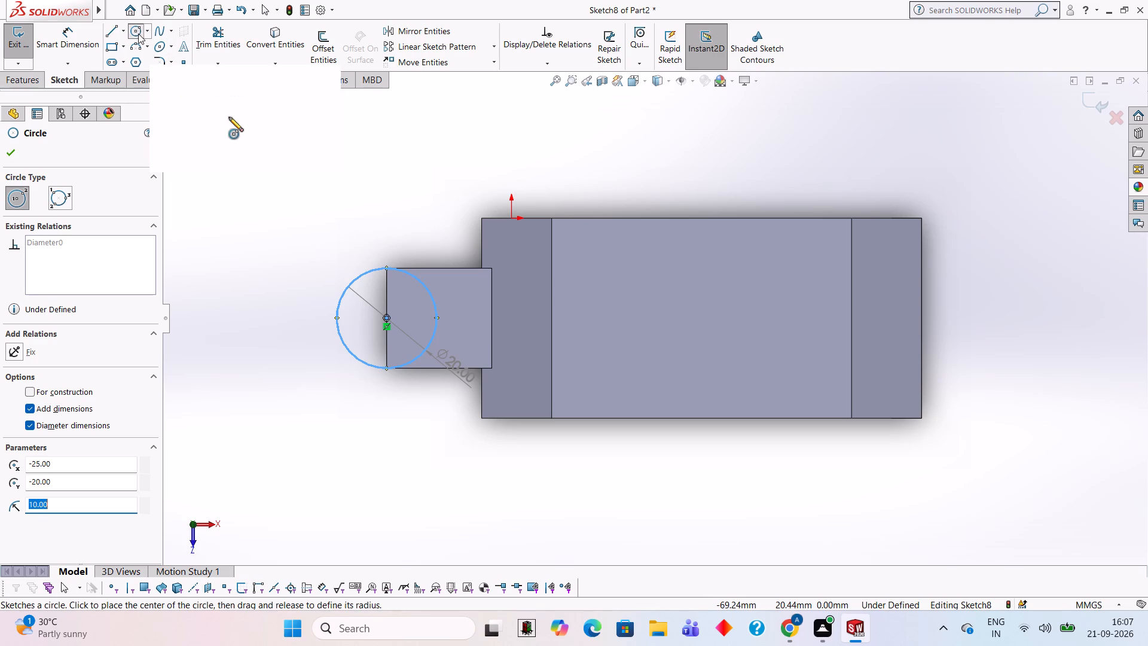
Draw a line across the circle along the side block's outer edge and trim away the half lying over the block.
{"action": "left_click", "coordinate": [118, 25]}
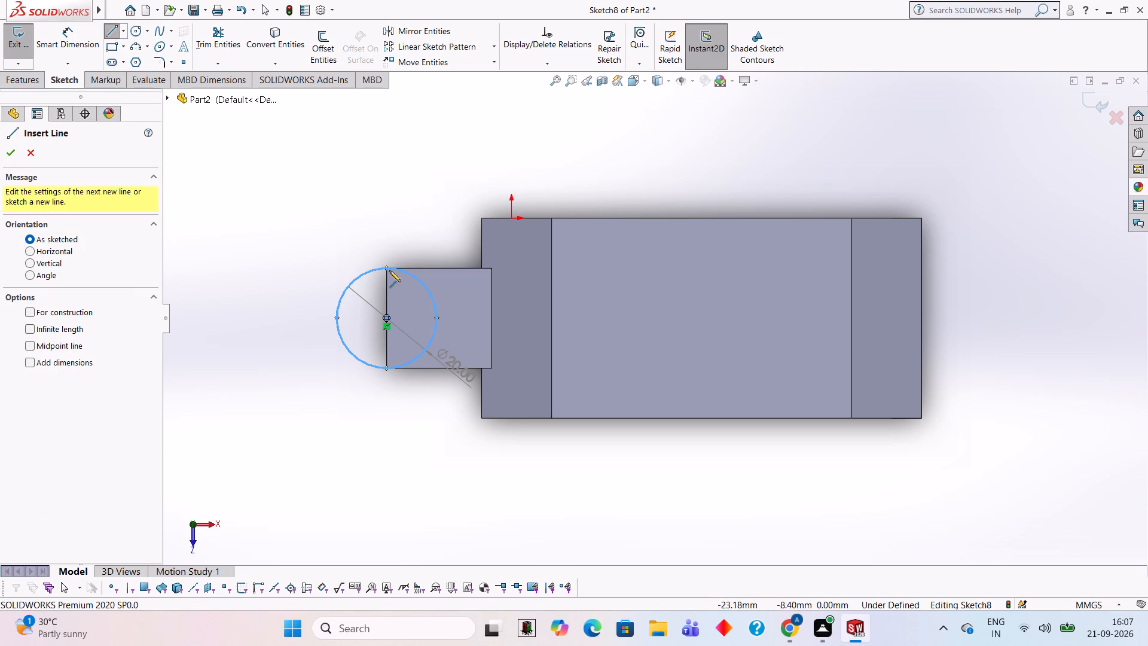
{"action": "left_click", "coordinate": [384, 267]}
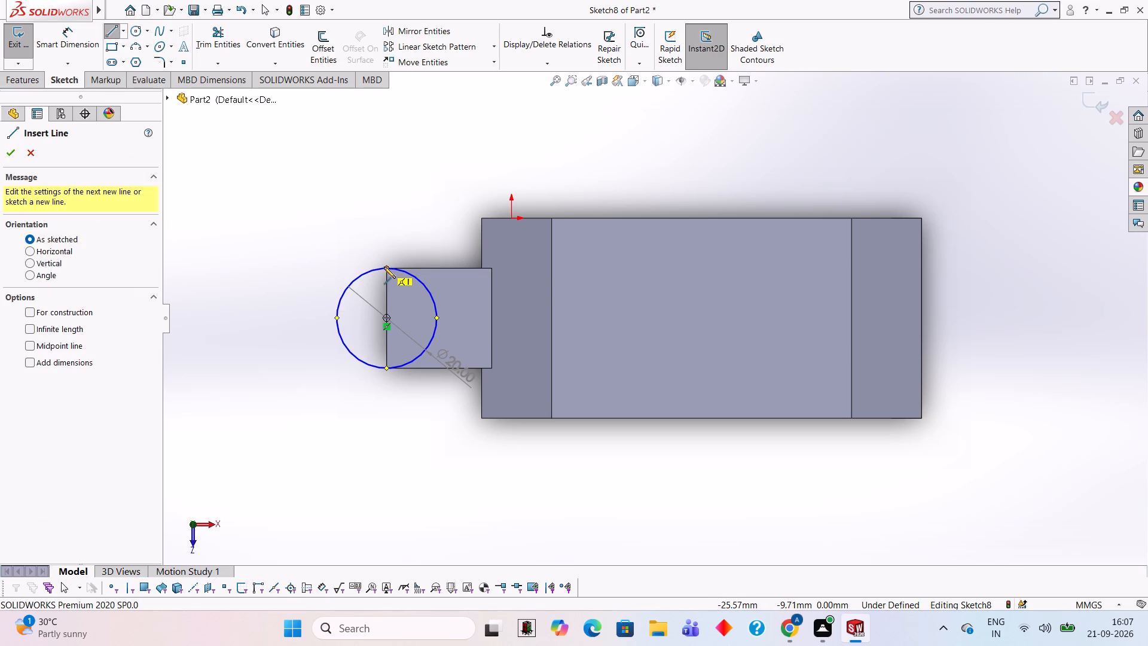
{"action": "left_click", "coordinate": [386, 365]}
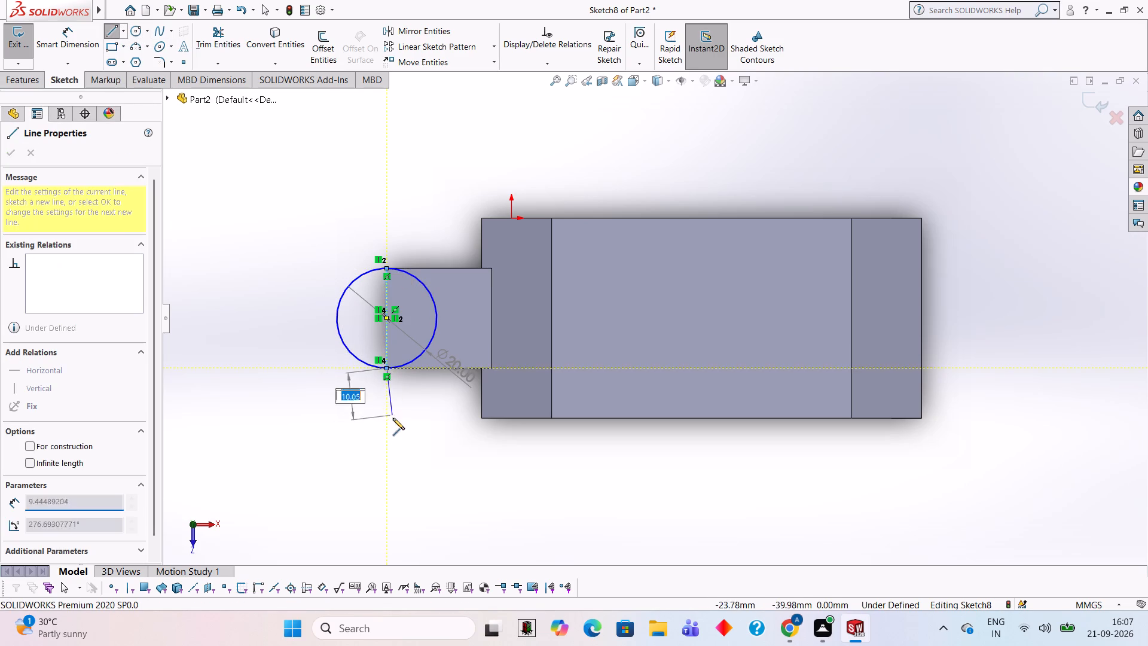
{"action": "key", "text": "Escape"}
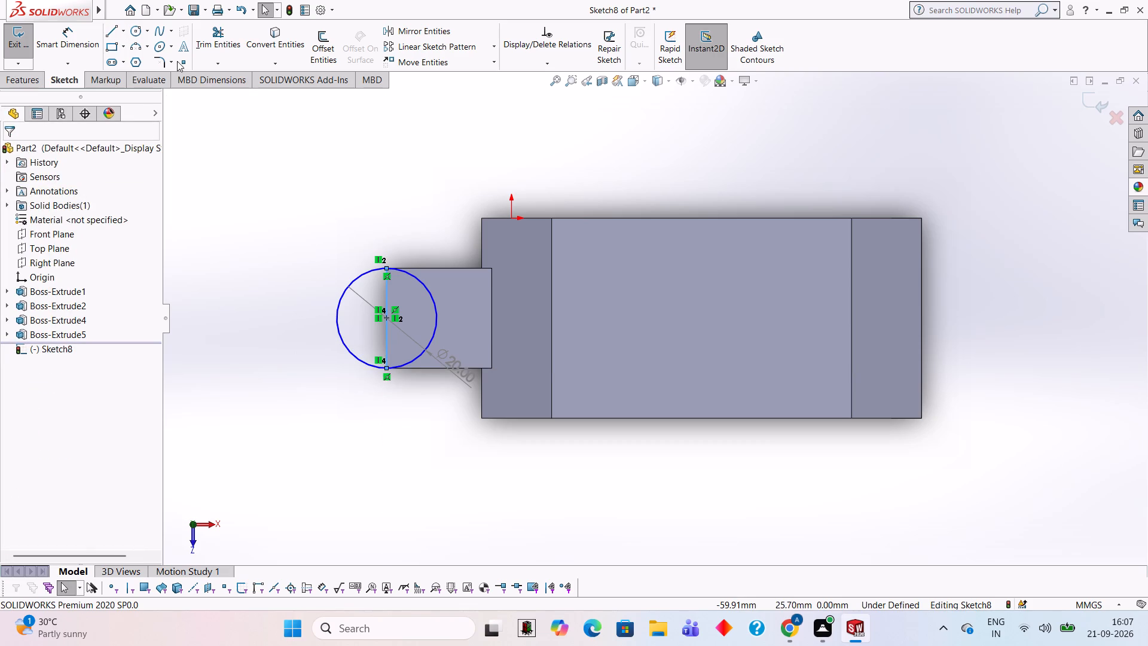
{"action": "left_click", "coordinate": [29, 83]}
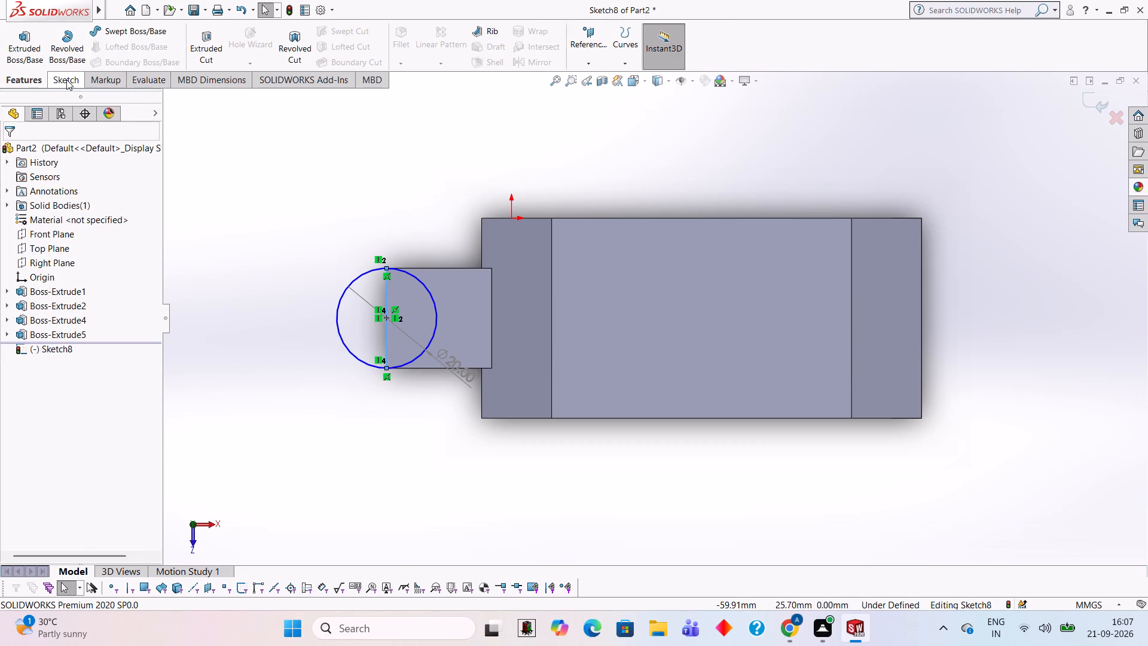
{"action": "left_click", "coordinate": [66, 80]}
{"action": "left_click", "coordinate": [231, 35]}
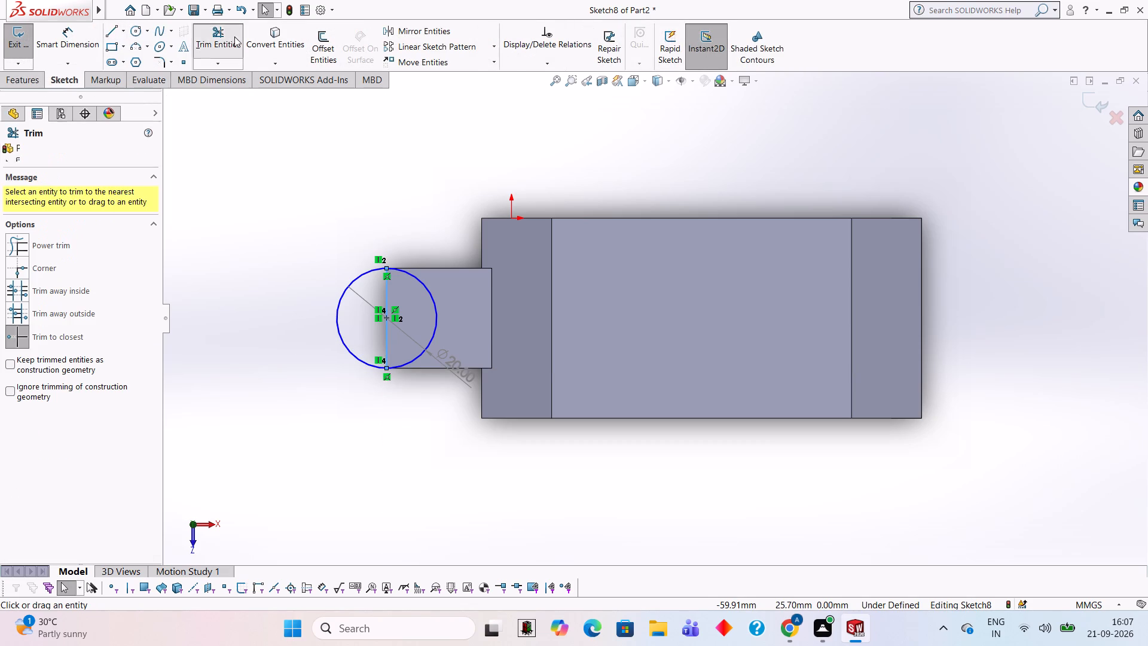
{"action": "left_click", "coordinate": [434, 299]}
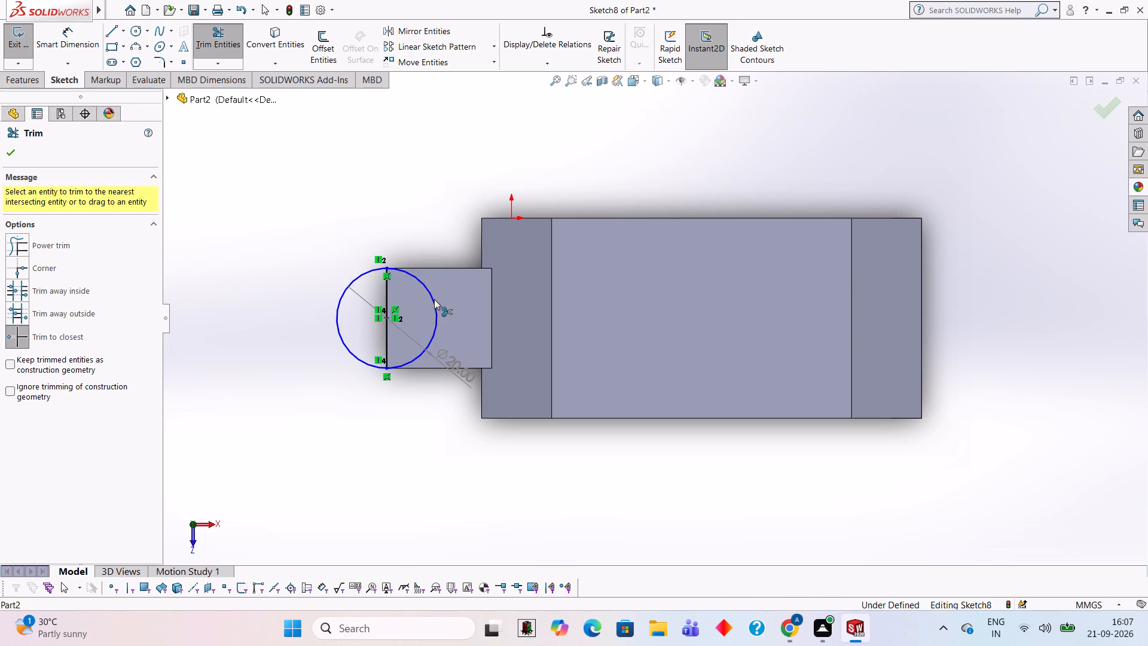
{"action": "left_click", "coordinate": [11, 153]}
Extrude the half-circle 10 mm in the reversed direction, down the side block's end face, with the result merged.
{"action": "left_click", "coordinate": [28, 80]}
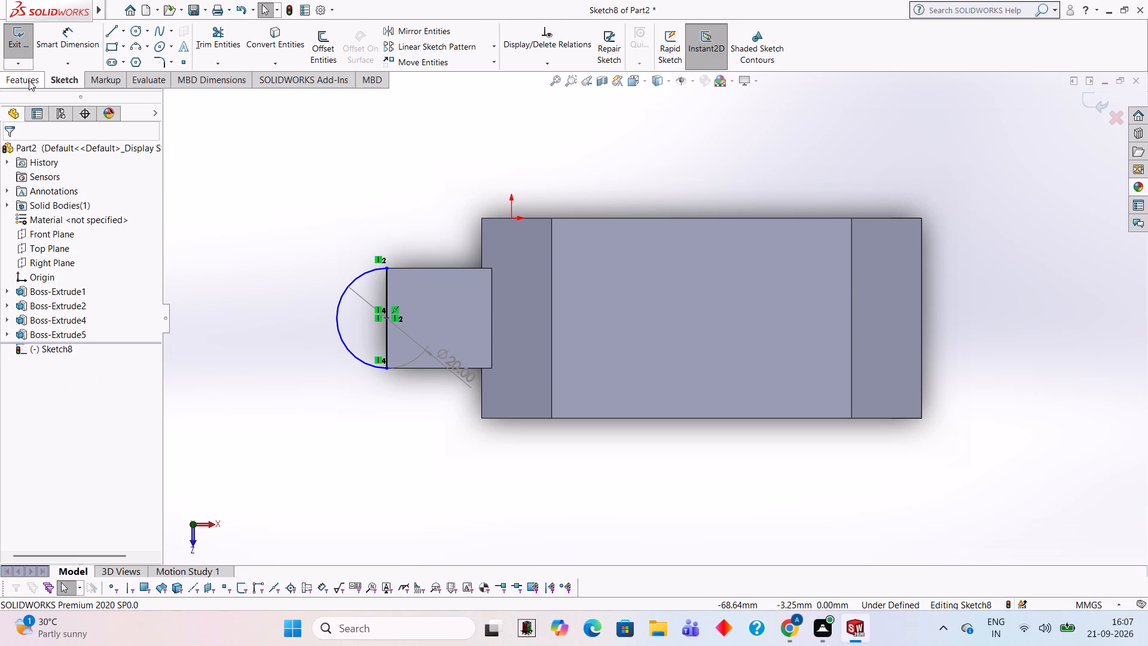
{"action": "left_click", "coordinate": [33, 44]}
{"action": "middle_click_drag", "start_coordinate": [359, 406], "coordinate": [366, 410]}
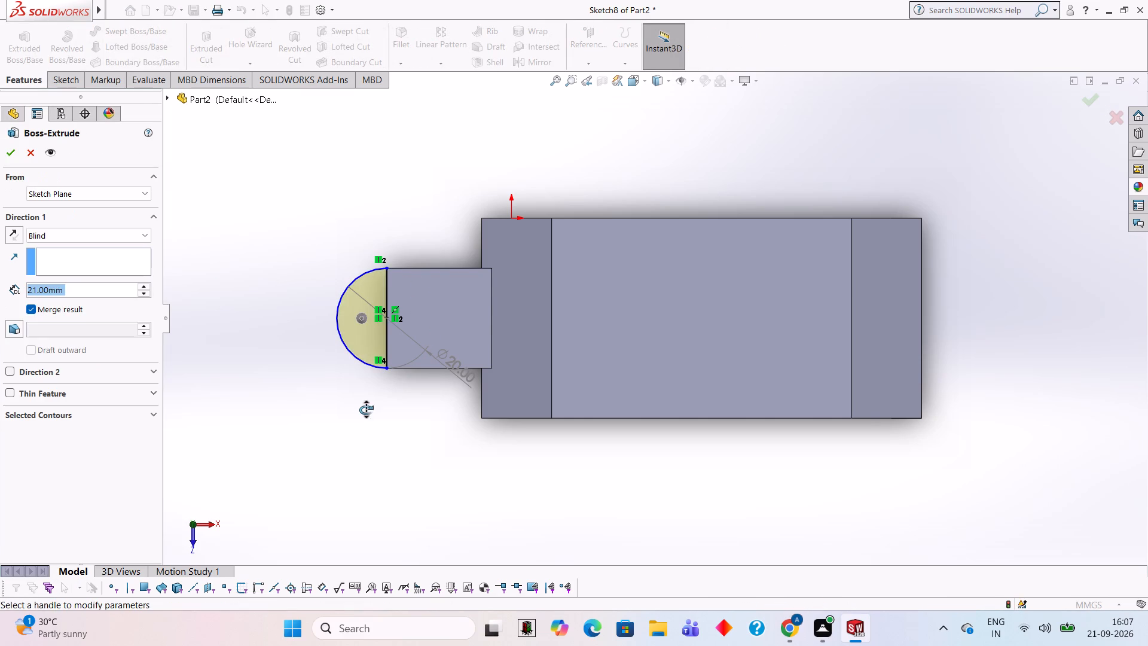
{"action": "middle_click_drag", "start_coordinate": [366, 410], "coordinate": [379, 281]}
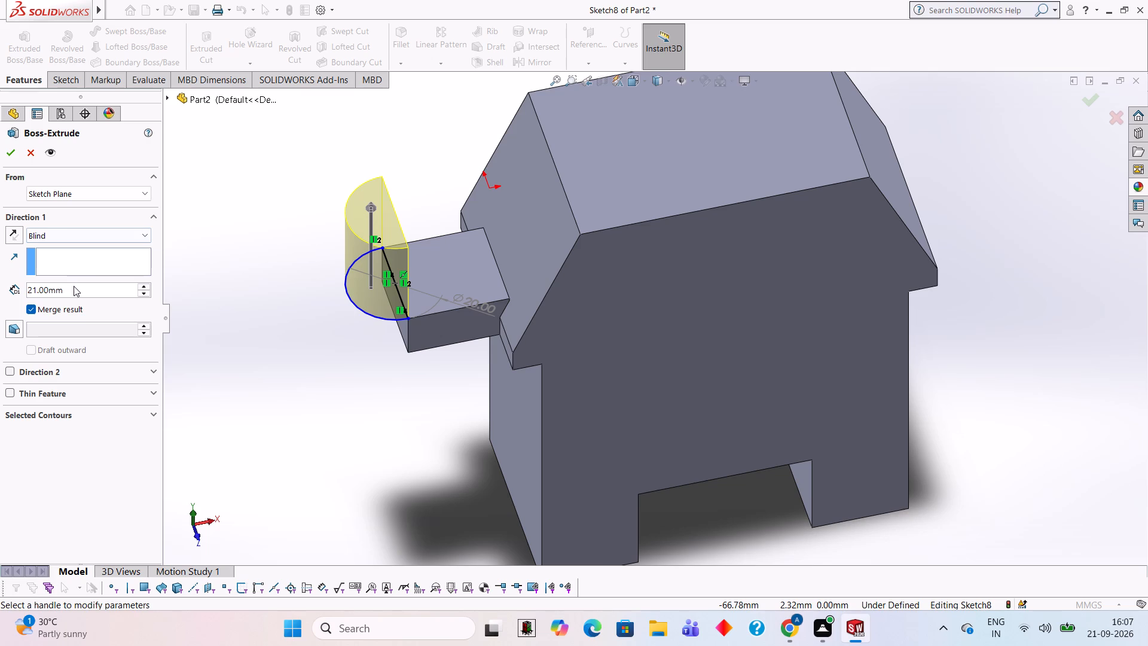
{"action": "left_click", "coordinate": [14, 228]}
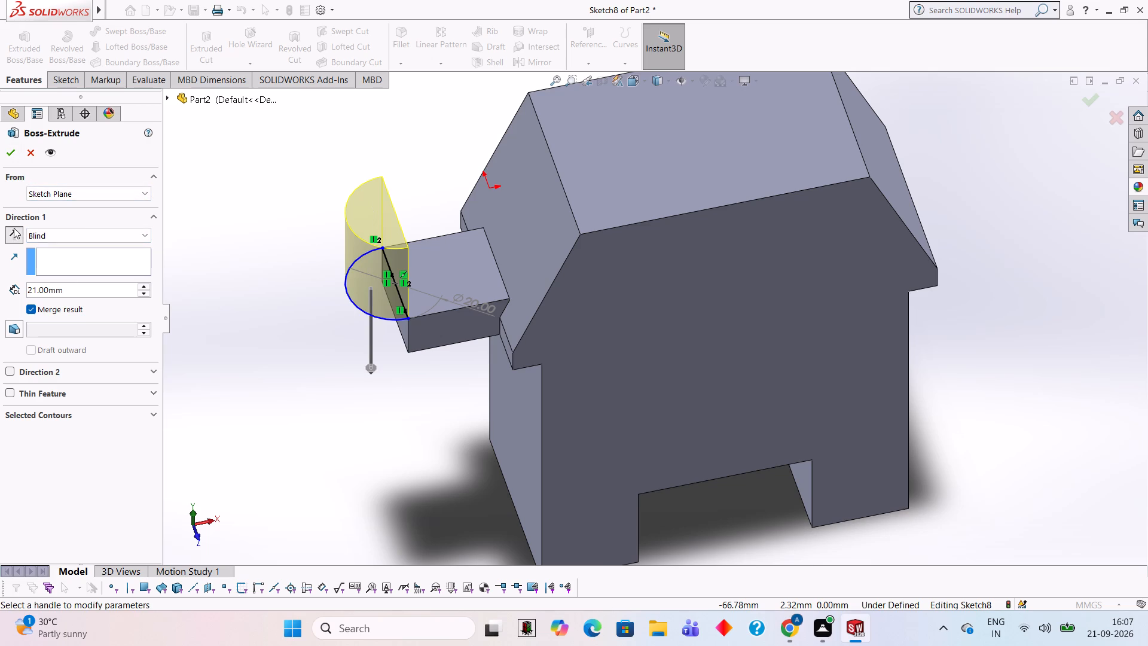
{"action": "left_click", "coordinate": [100, 288]}
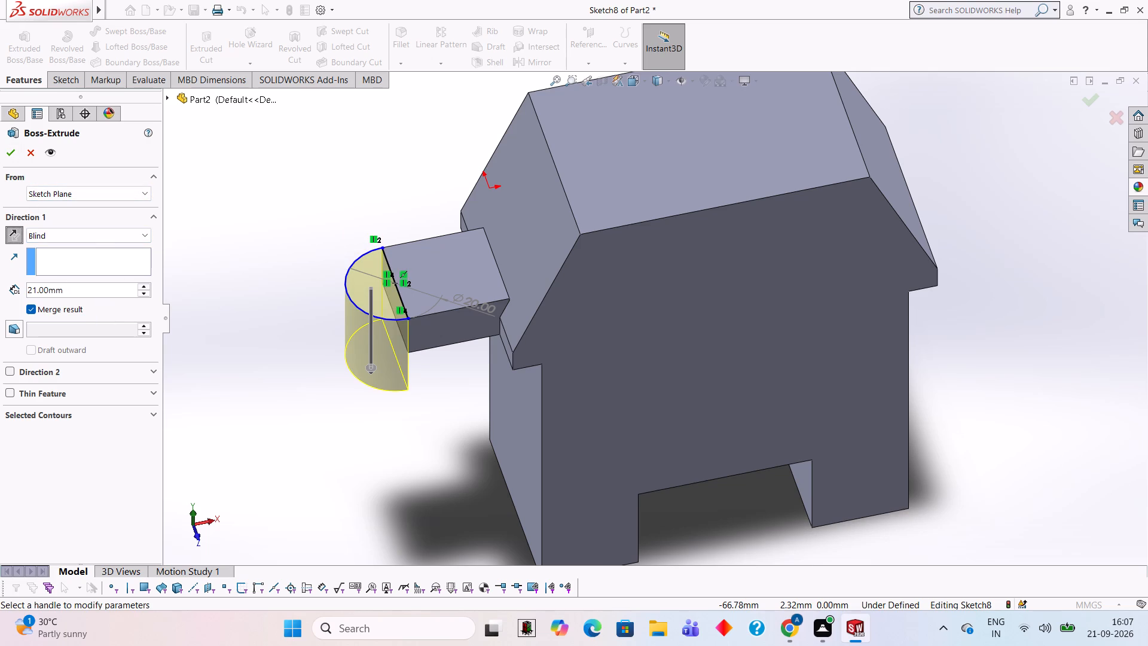
{"action": "key", "text": "BackSpace"}
{"action": "key", "text": "BackSpace"}
{"action": "key", "text": "BackSpace"}
{"action": "key", "text": "BackSpace"}
{"action": "key", "text": "BackSpace"}
{"action": "key", "text": "BackSpace"}
{"action": "key", "text": "BackSpace"}
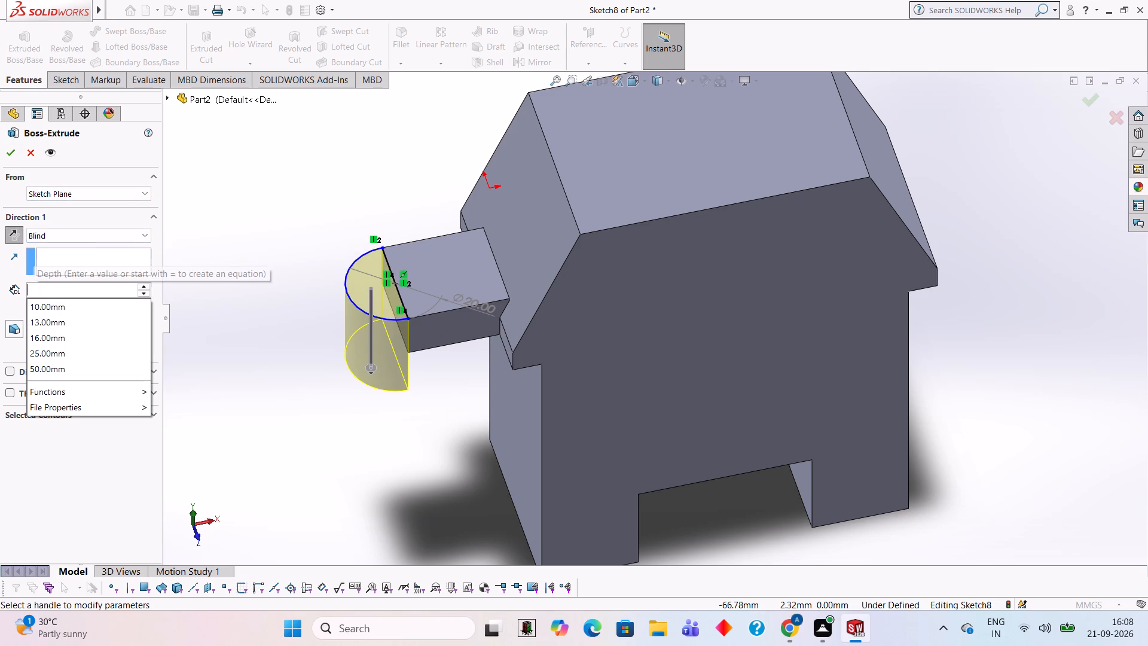
{"action": "key", "text": "BackSpace"}
{"action": "type", "text": "10"}
{"action": "key", "text": "Return"}
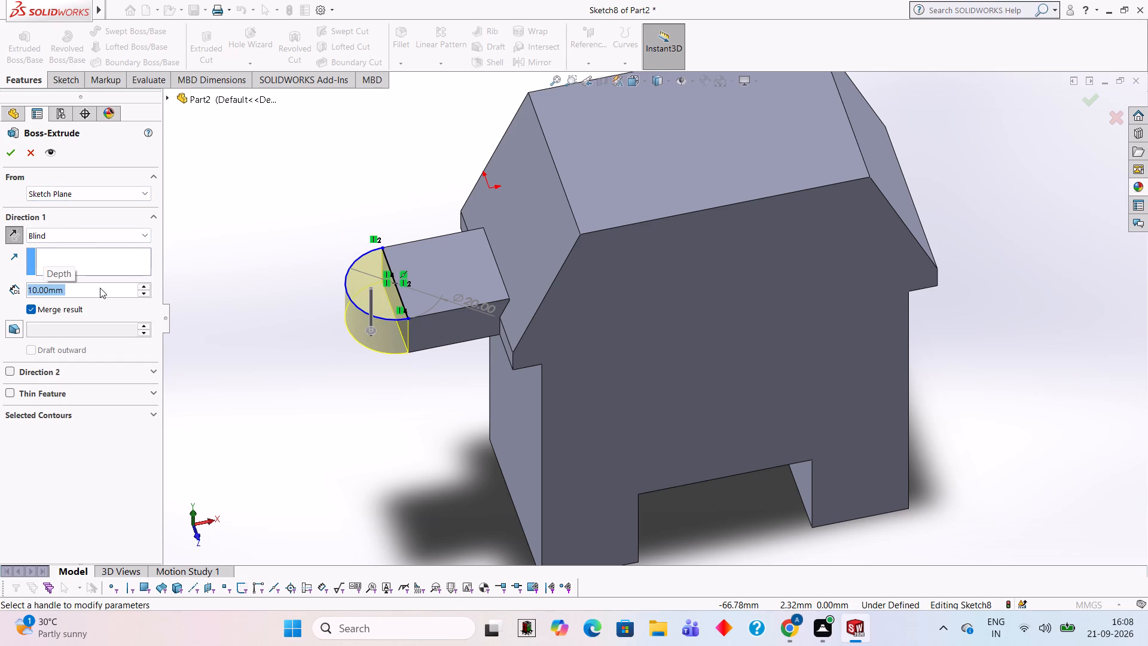
{"action": "left_click", "coordinate": [7, 151]}
{"action": "left_click", "coordinate": [303, 400]}
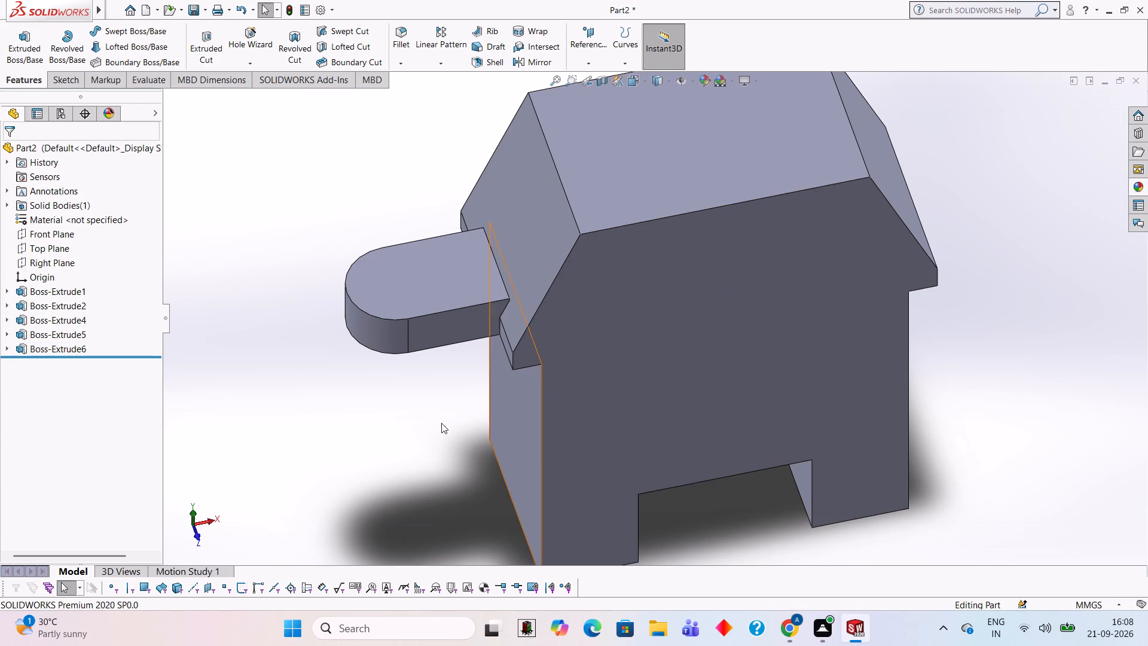
Sketch a 10 mm diameter circle on the side block's top face, concentric with its rounded end.
{"action": "middle_click_drag", "start_coordinate": [252, 194], "coordinate": [280, 306]}
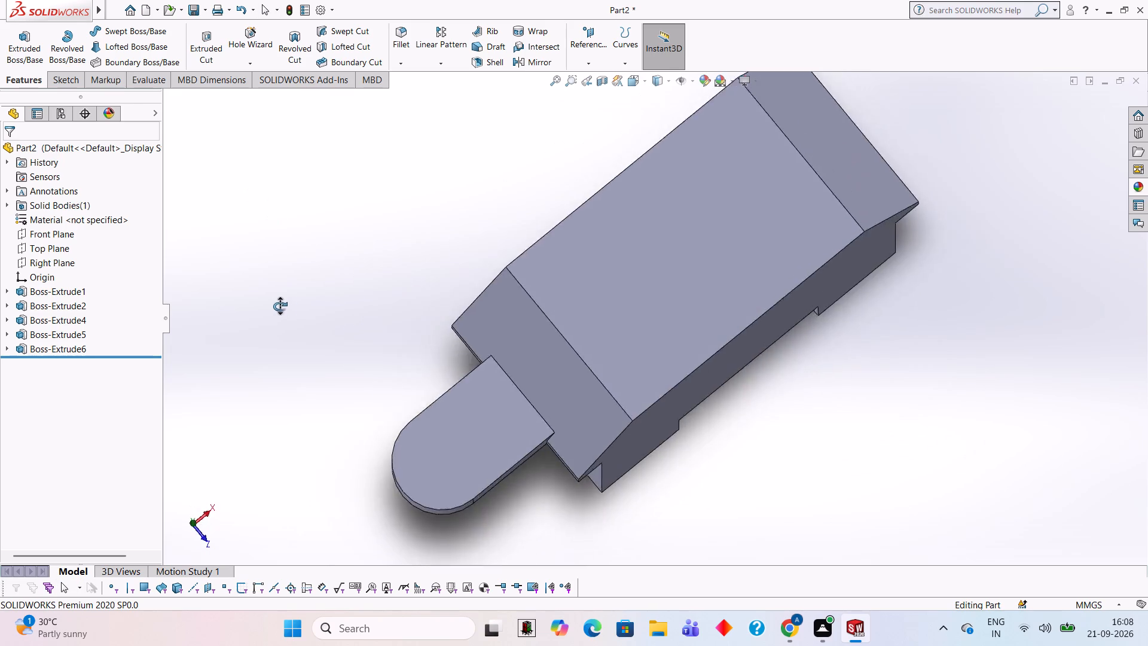
{"action": "middle_click_drag", "start_coordinate": [280, 306], "coordinate": [253, 292]}
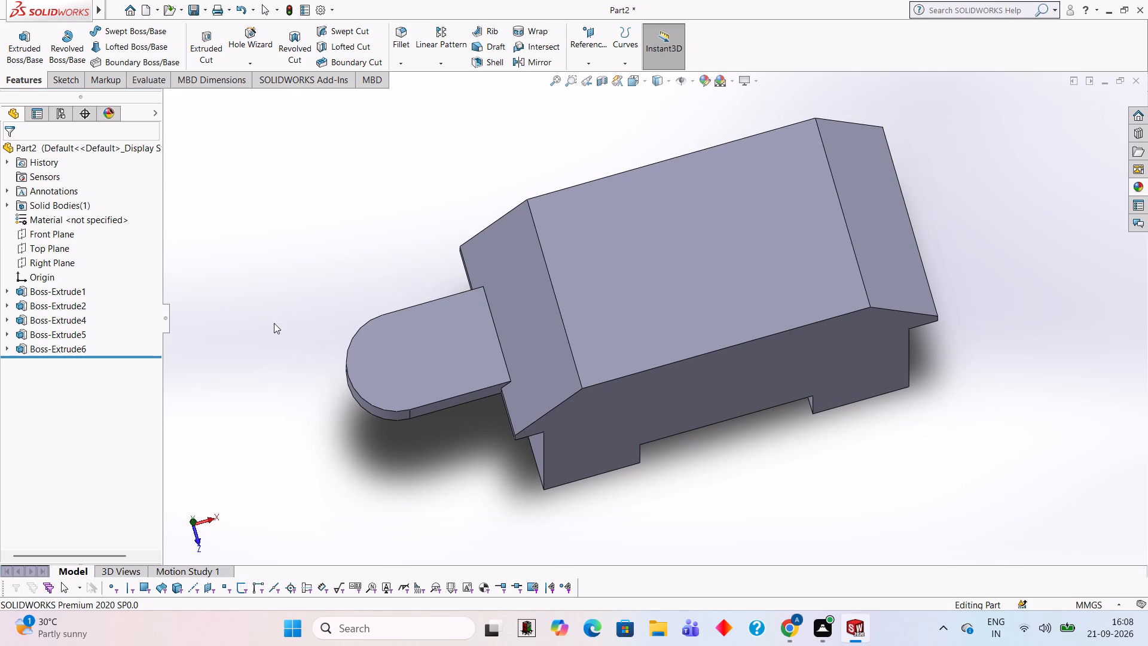
{"action": "left_click", "coordinate": [389, 367]}
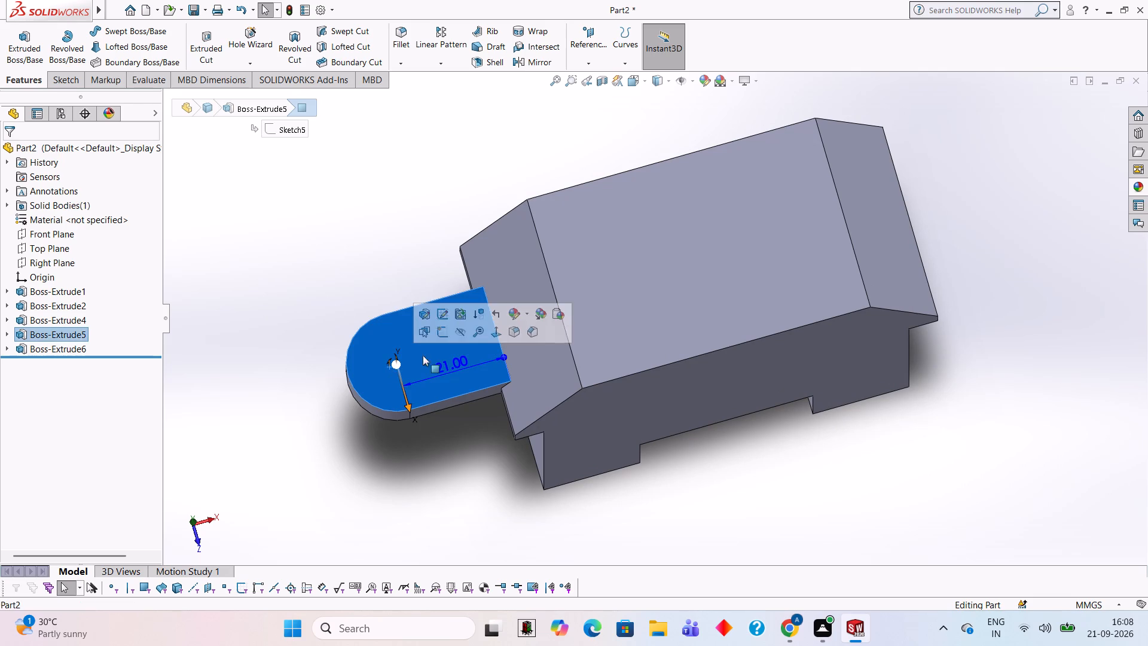
{"action": "left_click", "coordinate": [441, 330]}
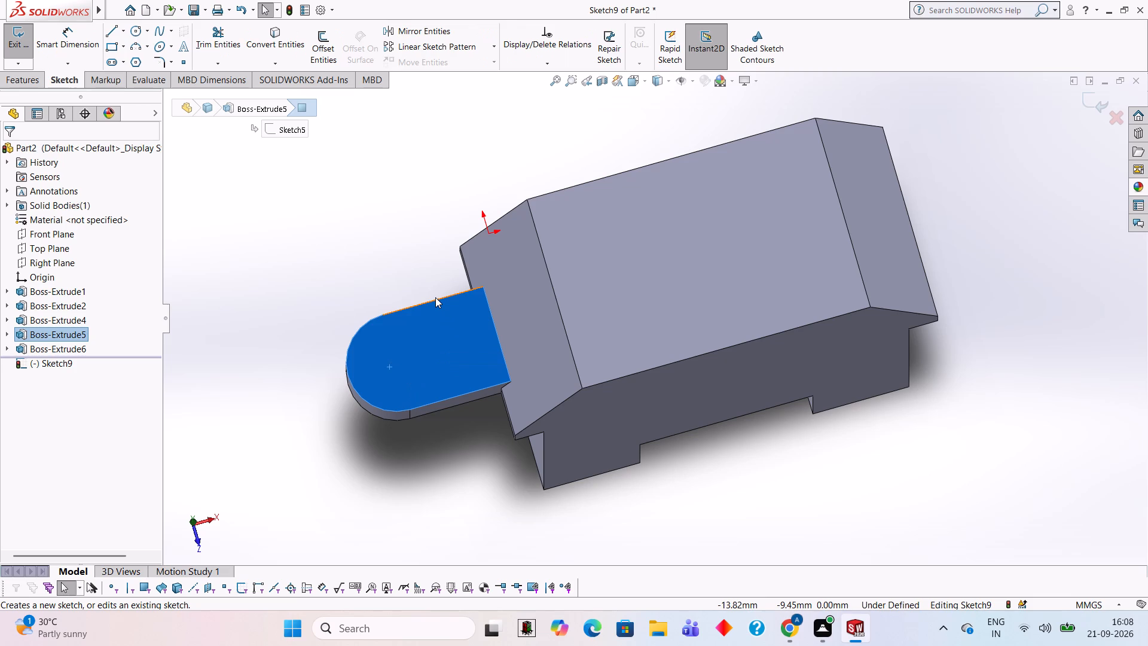
{"action": "key", "text": "ctrl+8"}
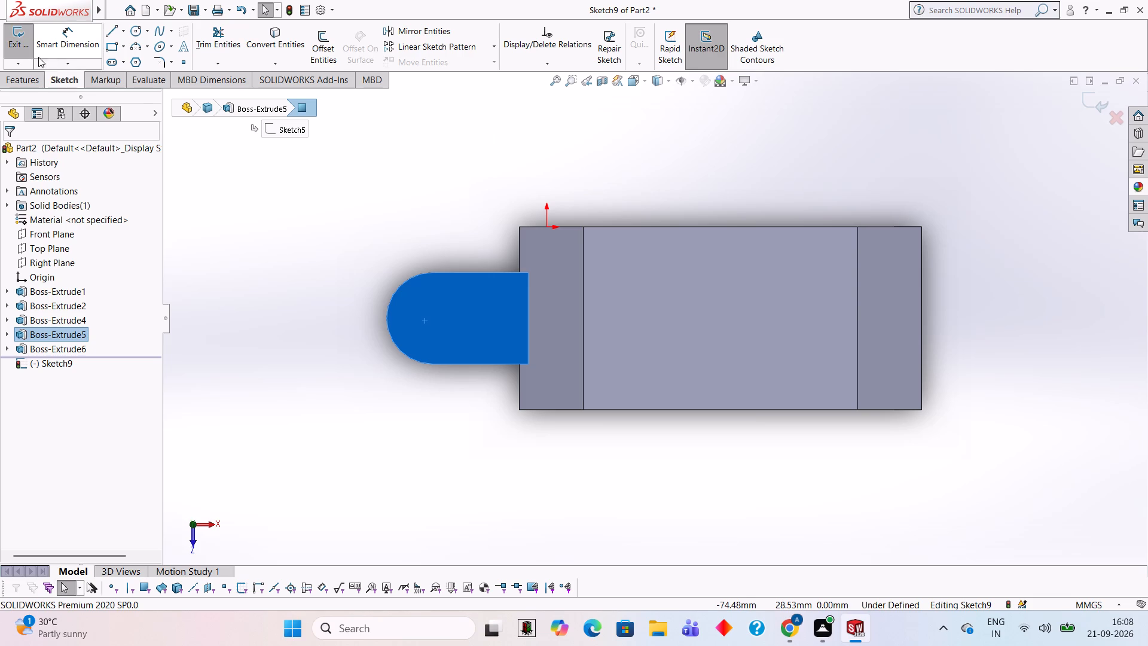
{"action": "left_click", "coordinate": [130, 35]}
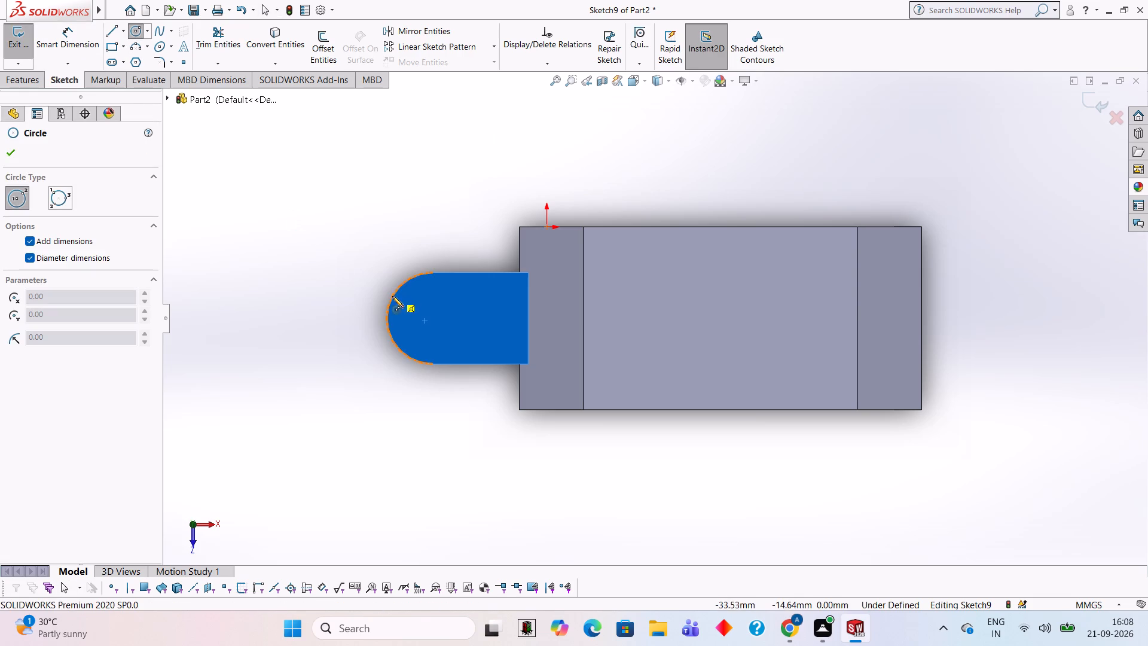
{"action": "left_click", "coordinate": [430, 318]}
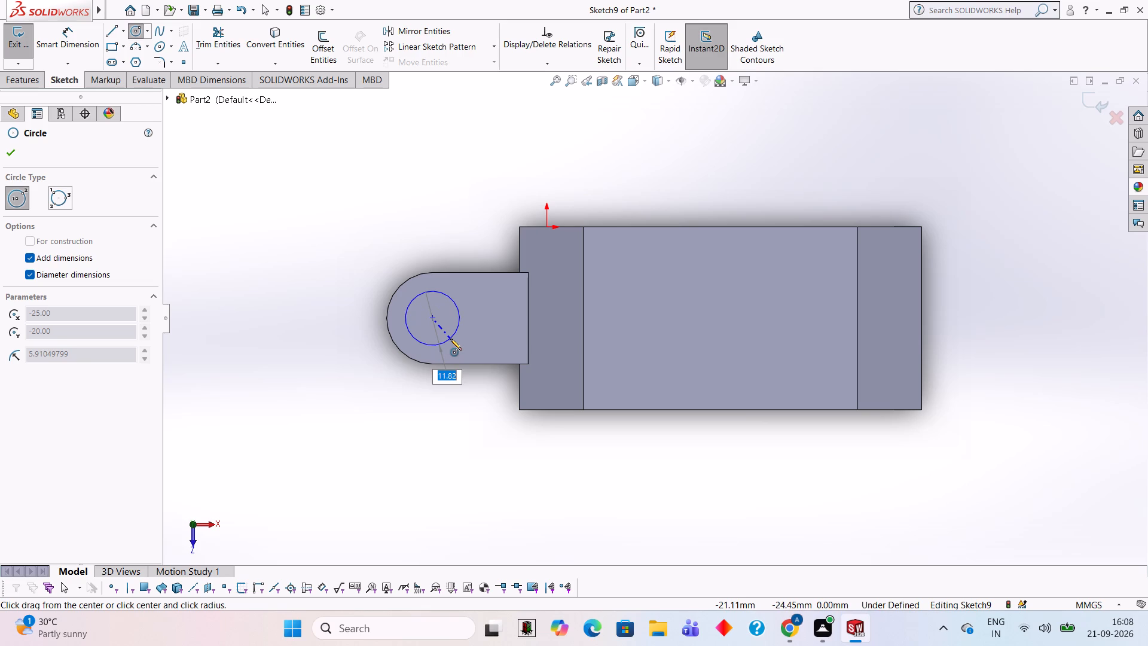
{"action": "type", "text": "10"}
{"action": "key", "text": "Return"}
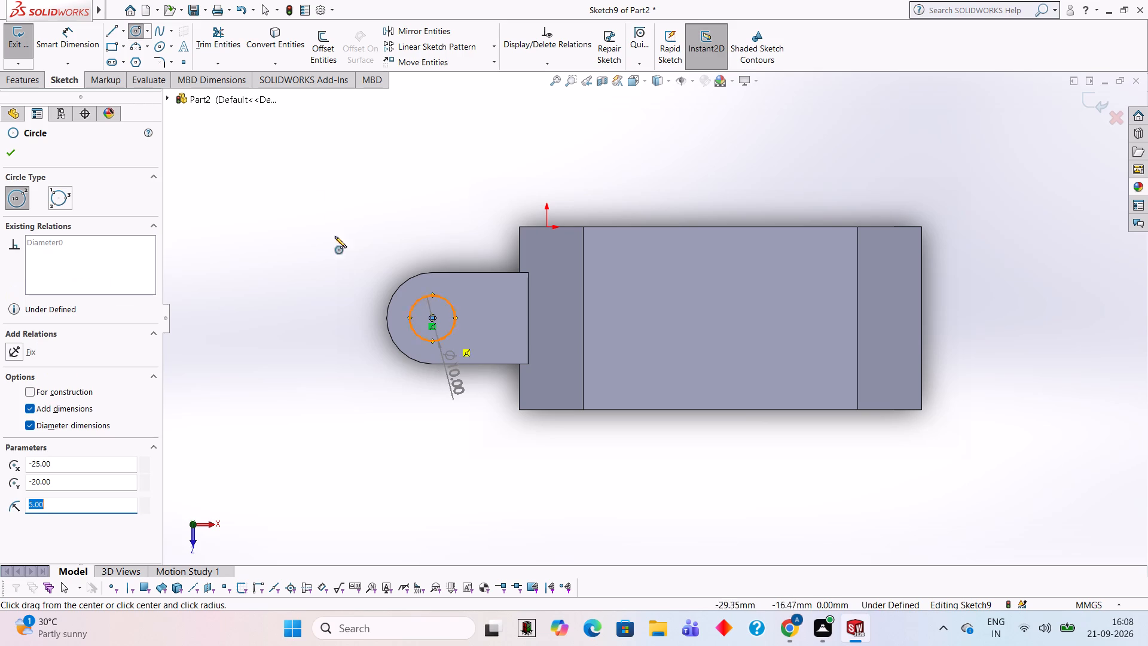
Cut-extrude the 10 mm circle to a blind depth of 10 mm through the rounded lug.
{"action": "left_click", "coordinate": [38, 83]}
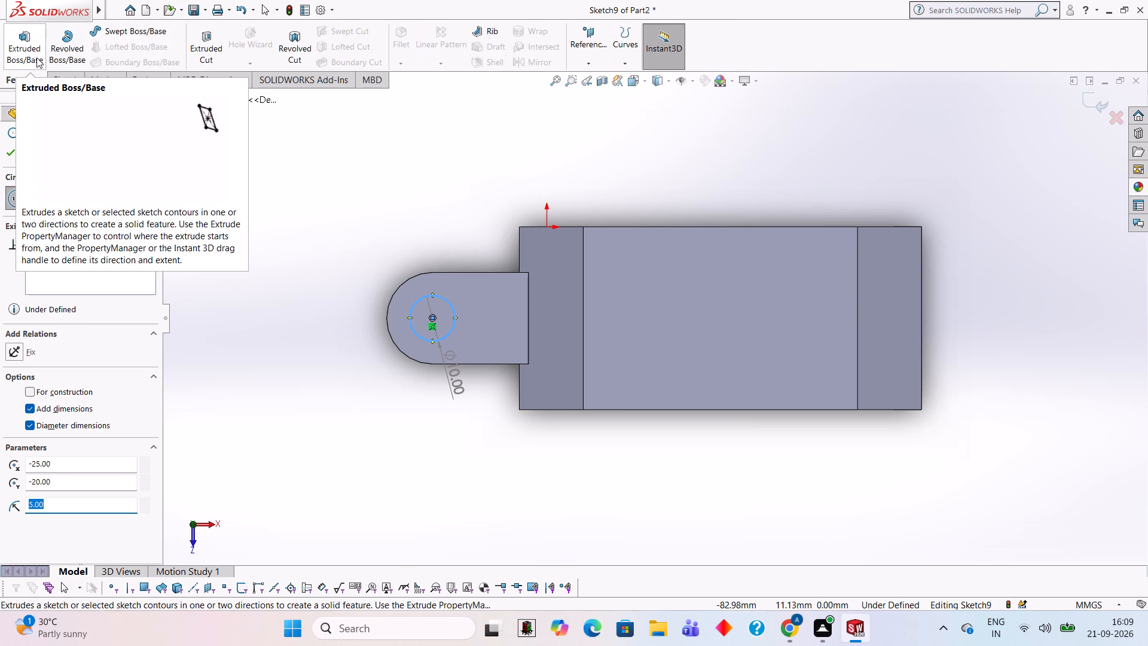
{"action": "left_click", "coordinate": [195, 55]}
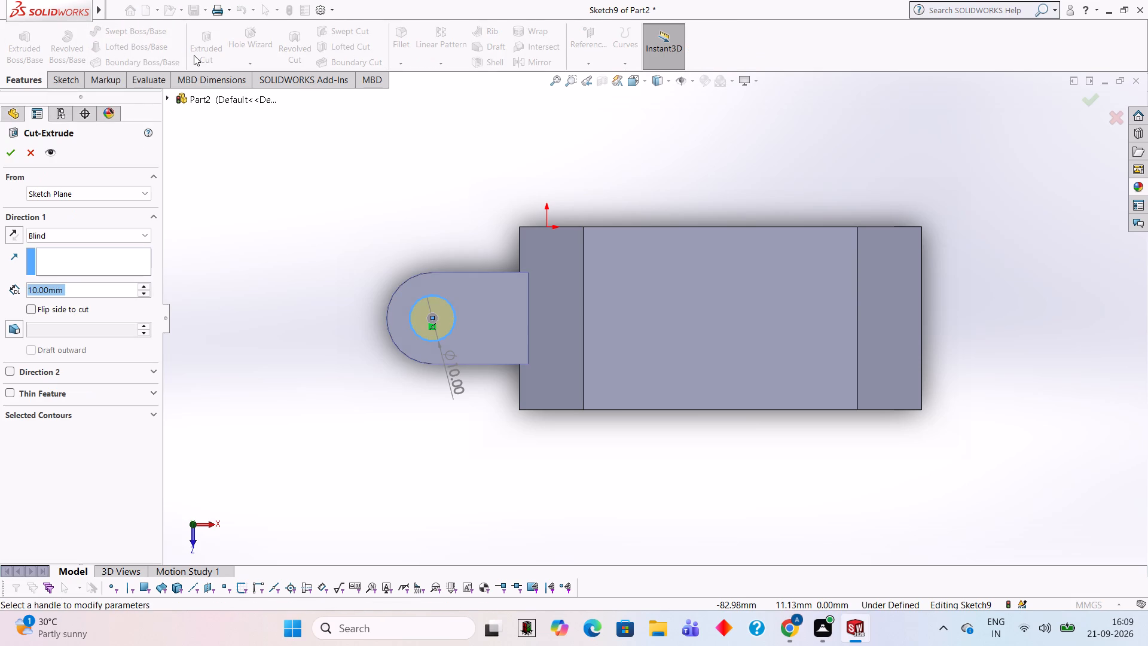
{"action": "left_click", "coordinate": [17, 157]}
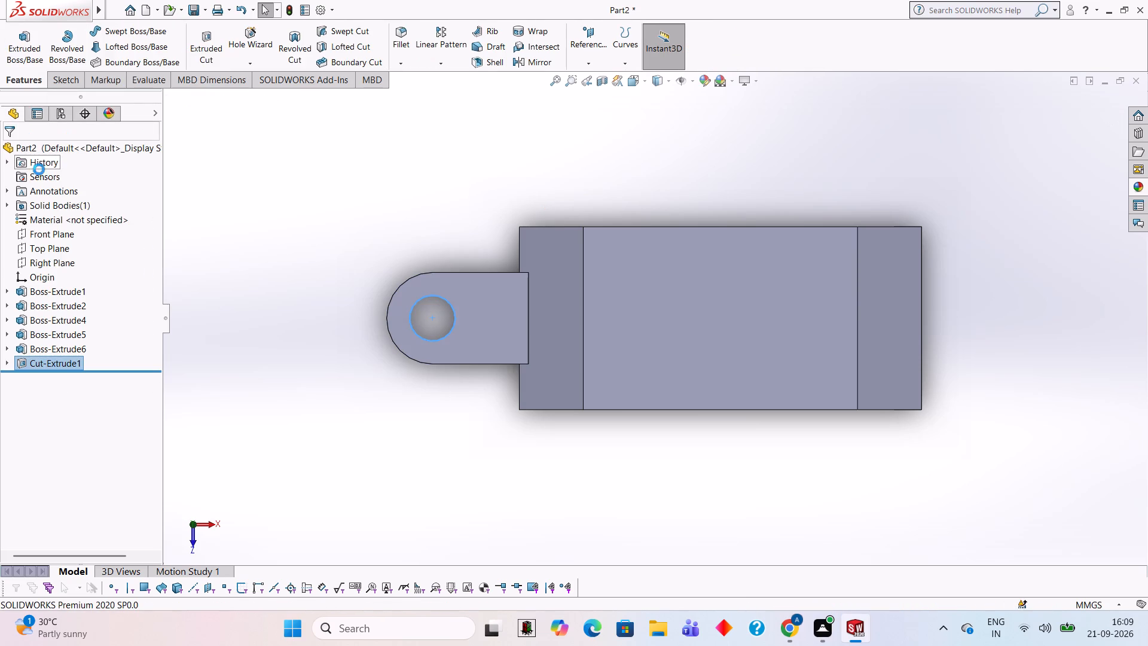
{"action": "left_click", "coordinate": [261, 196]}
On the upper body's vertical rim face opposite the lug, sketch a 20 x 5 mm rectangle, offset by a 10 mm line from the rim's lower corner.
{"action": "middle_click_drag", "start_coordinate": [557, 475], "coordinate": [585, 302]}
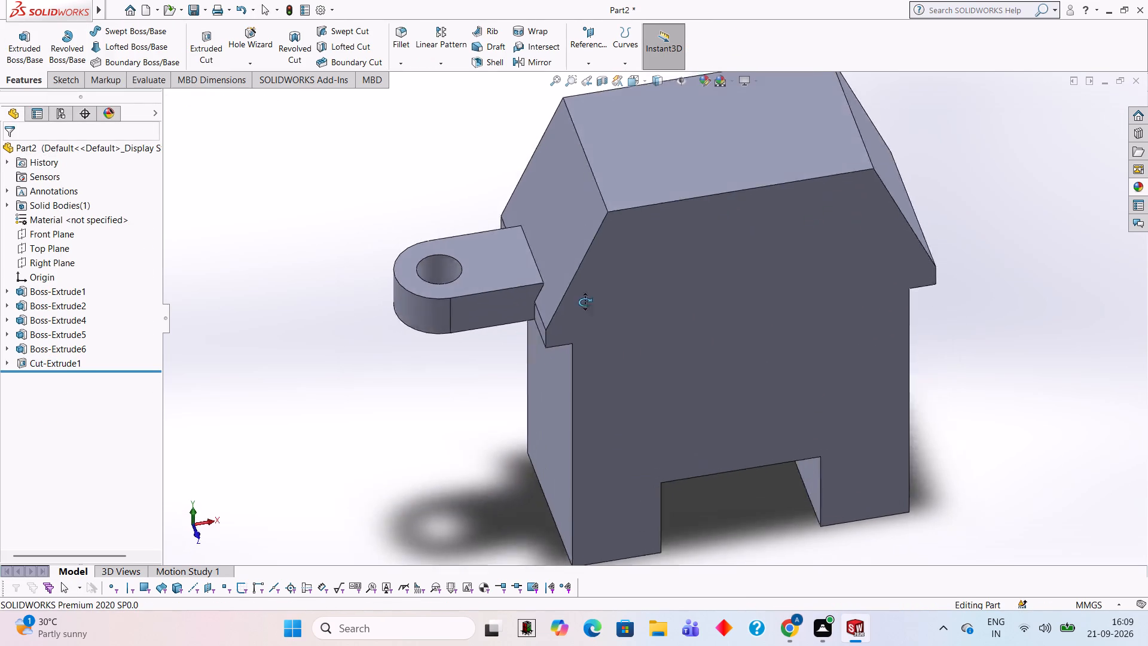
{"action": "middle_click_drag", "start_coordinate": [585, 302], "coordinate": [575, 268]}
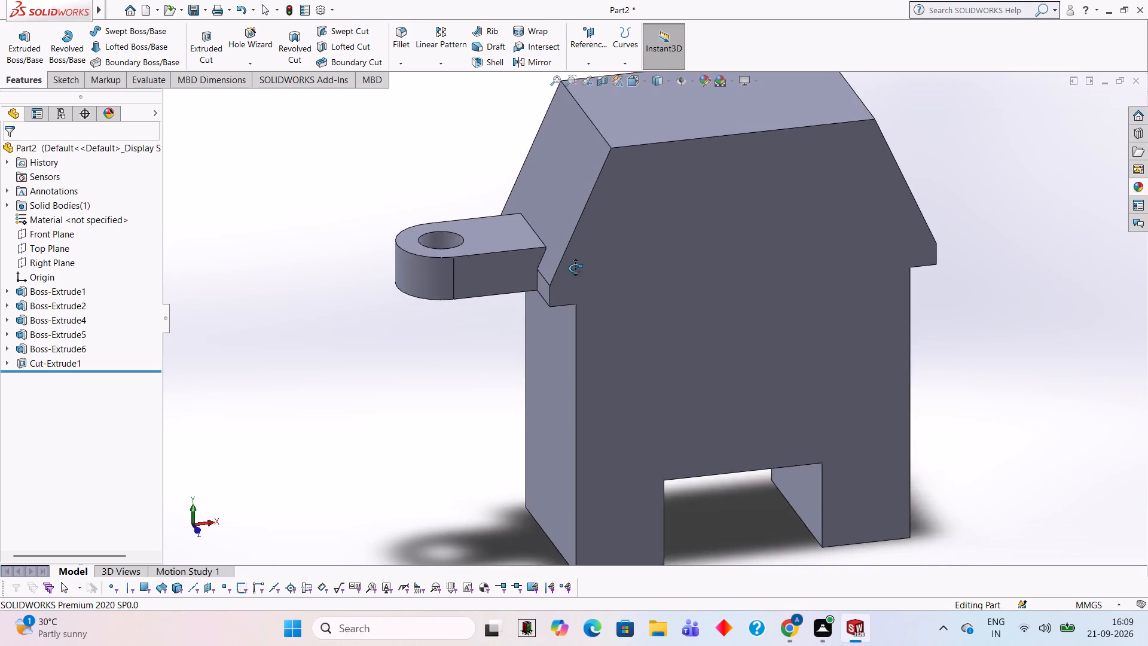
{"action": "middle_click_drag", "start_coordinate": [575, 268], "coordinate": [552, 270]}
{"action": "middle_click_drag", "start_coordinate": [943, 323], "coordinate": [945, 324]}
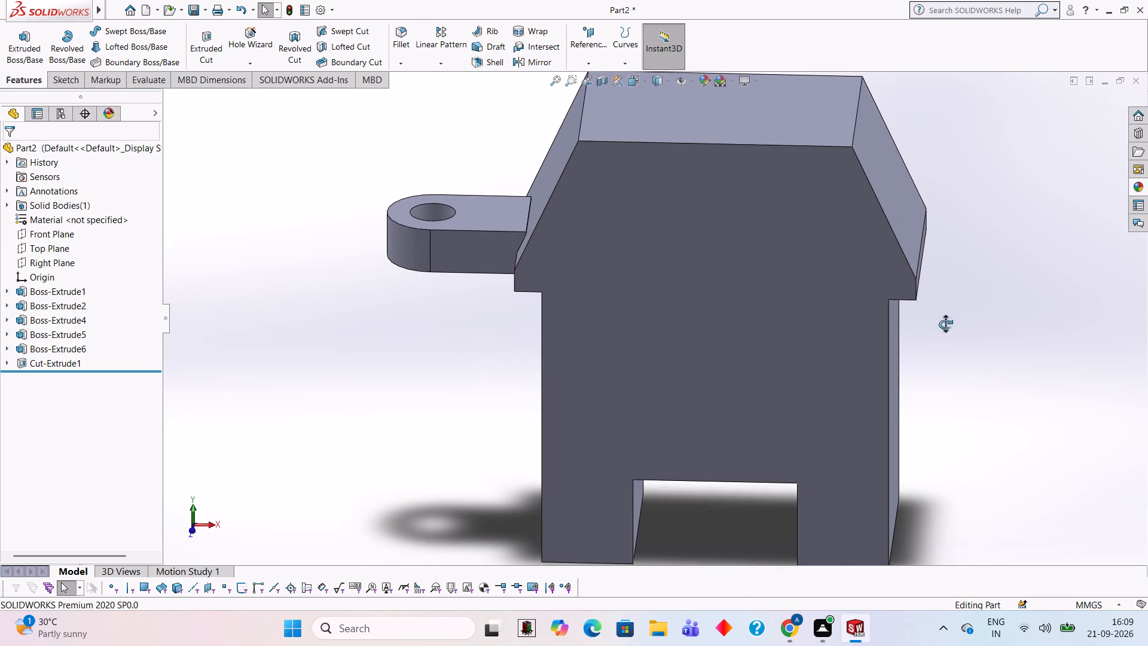
{"action": "middle_click_drag", "start_coordinate": [945, 324], "coordinate": [815, 263]}
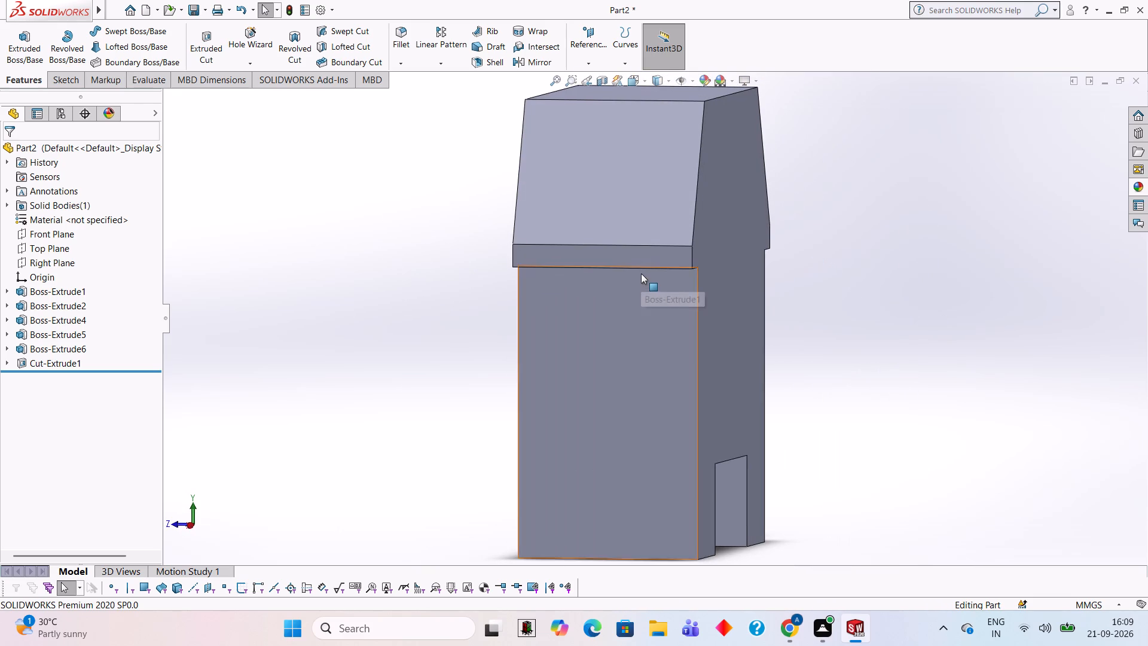
{"action": "left_click", "coordinate": [651, 251]}
{"action": "left_click", "coordinate": [700, 215]}
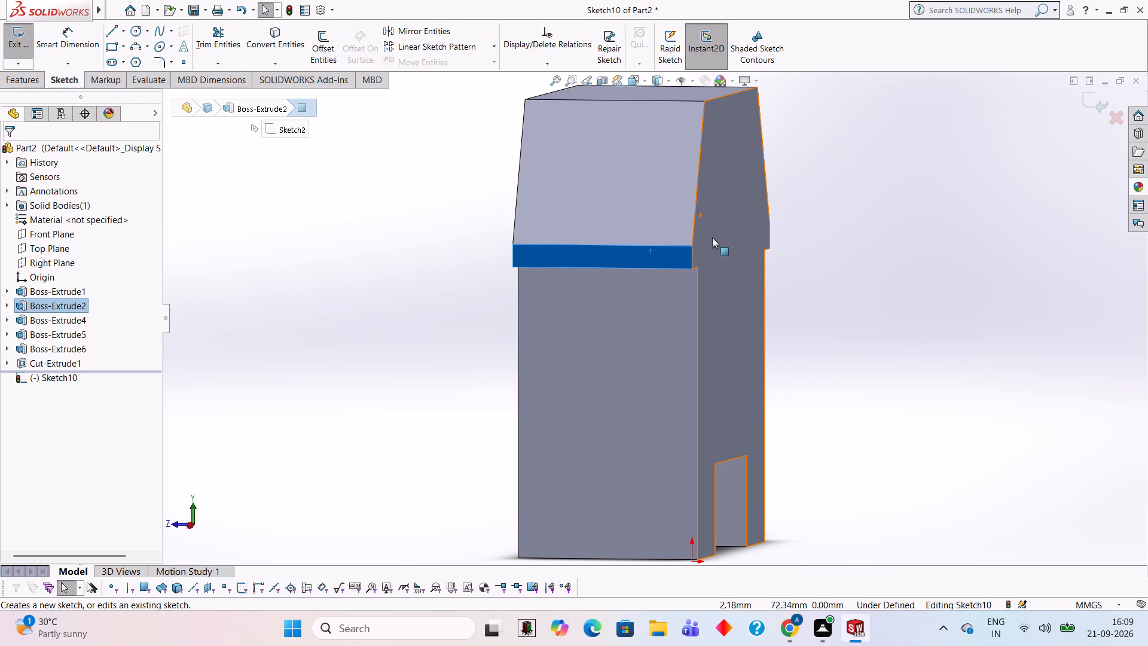
{"action": "key", "text": "ctrl+8"}
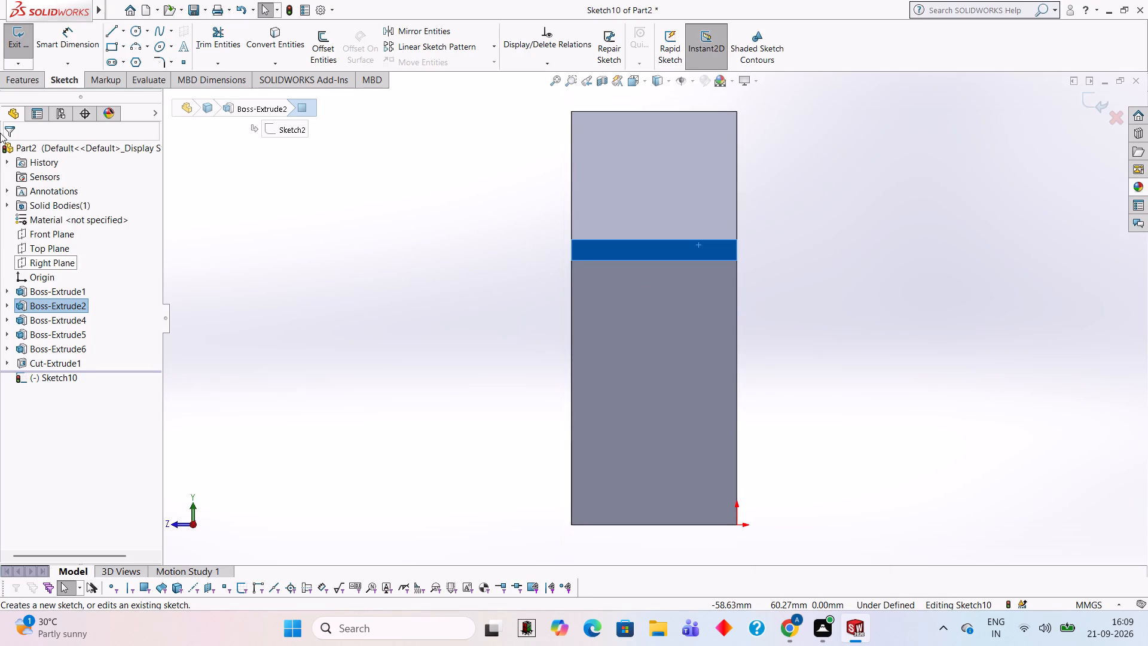
{"action": "left_click", "coordinate": [106, 33]}
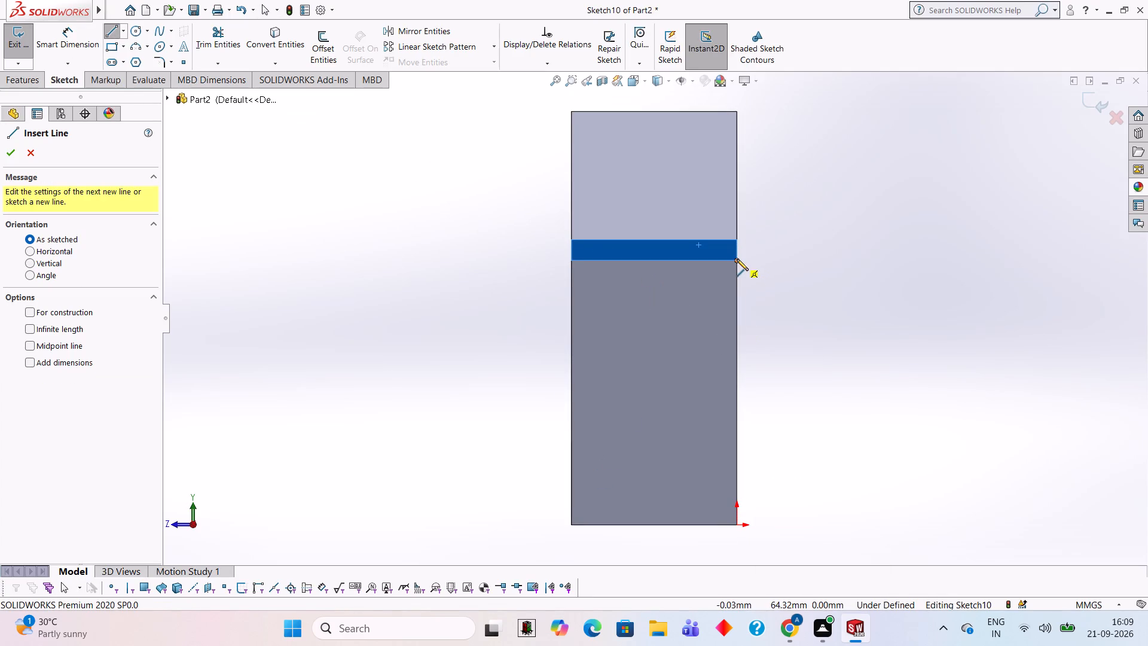
{"action": "left_click", "coordinate": [737, 260]}
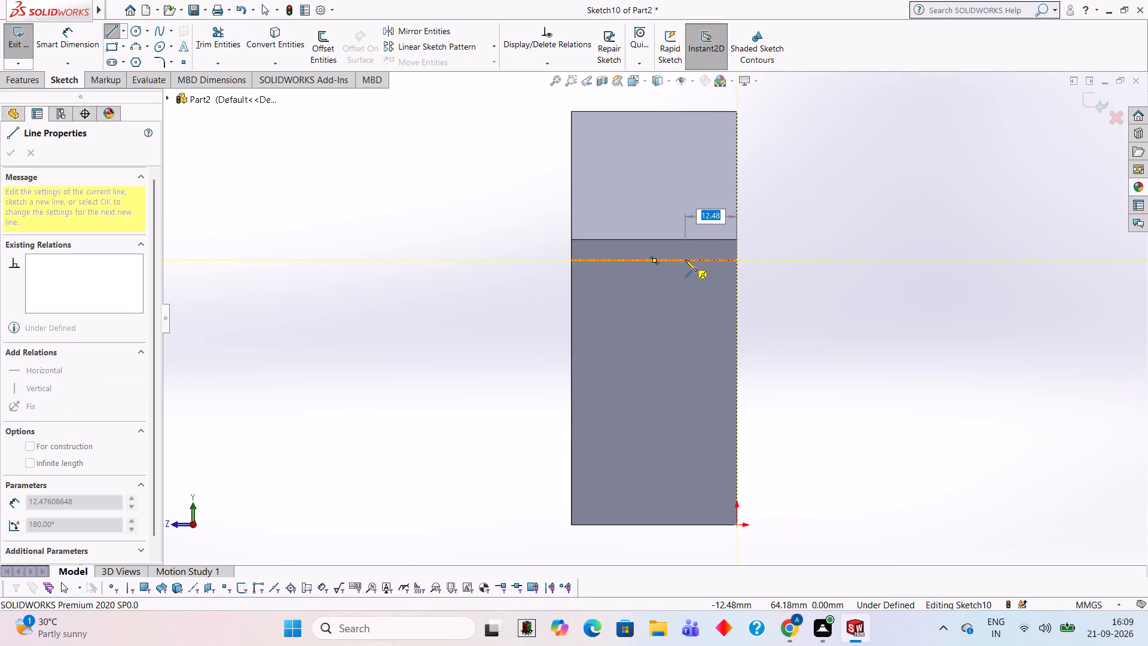
{"action": "type", "text": "10"}
{"action": "key", "text": "Return"}
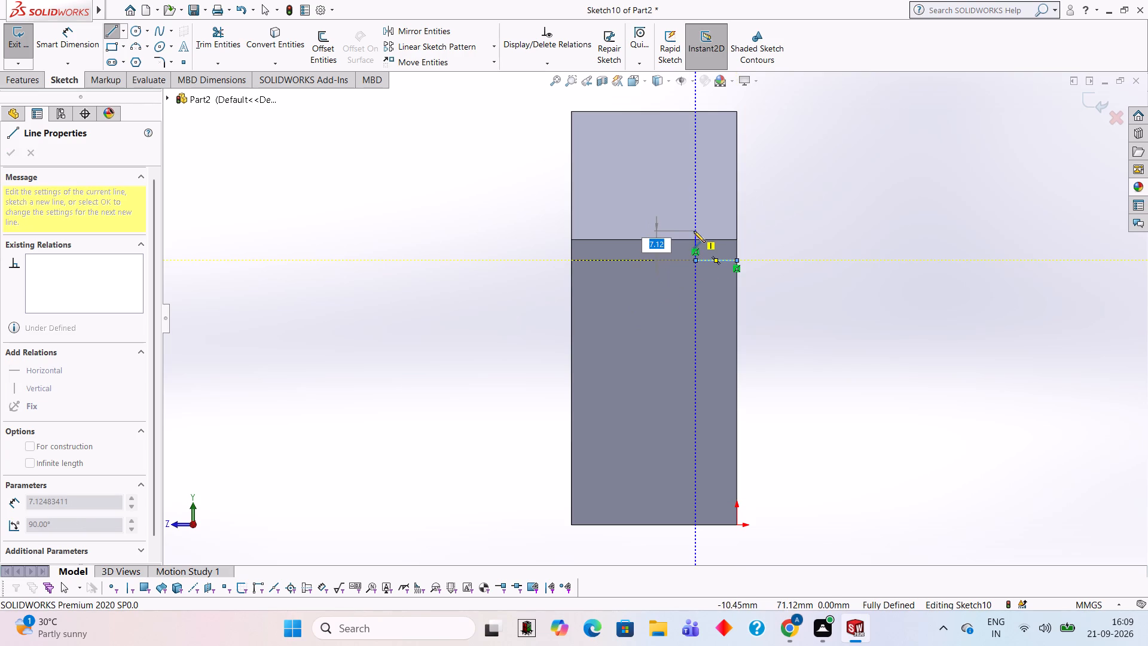
{"action": "key", "text": "5"}
{"action": "key", "text": "Return"}
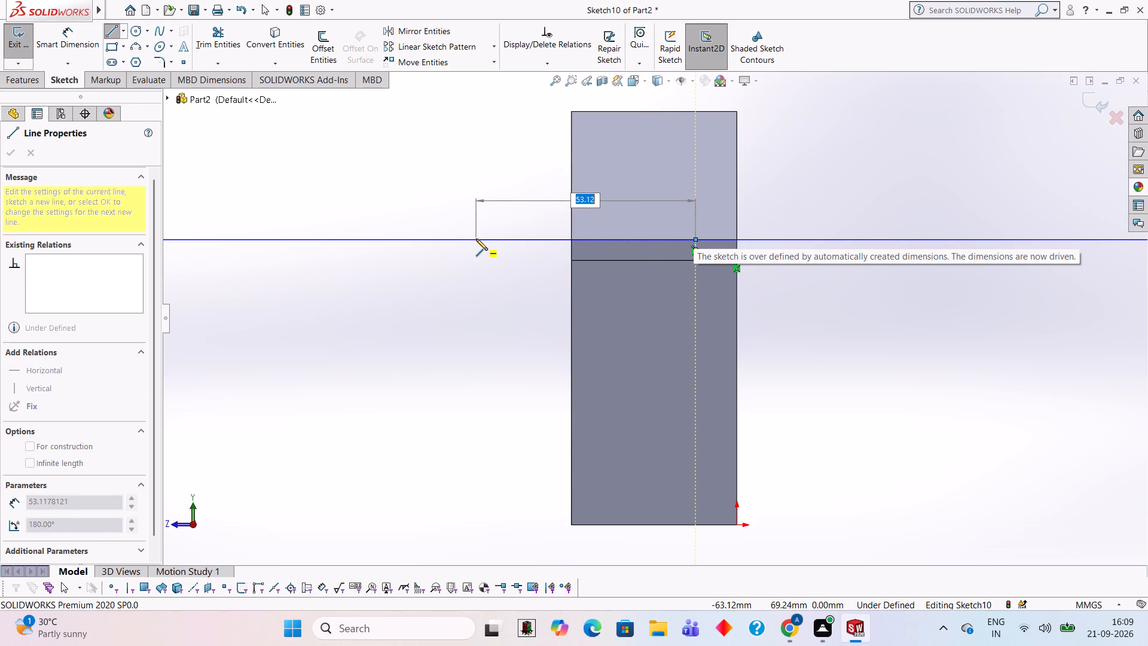
{"action": "type", "text": "20"}
{"action": "key", "text": "Return"}
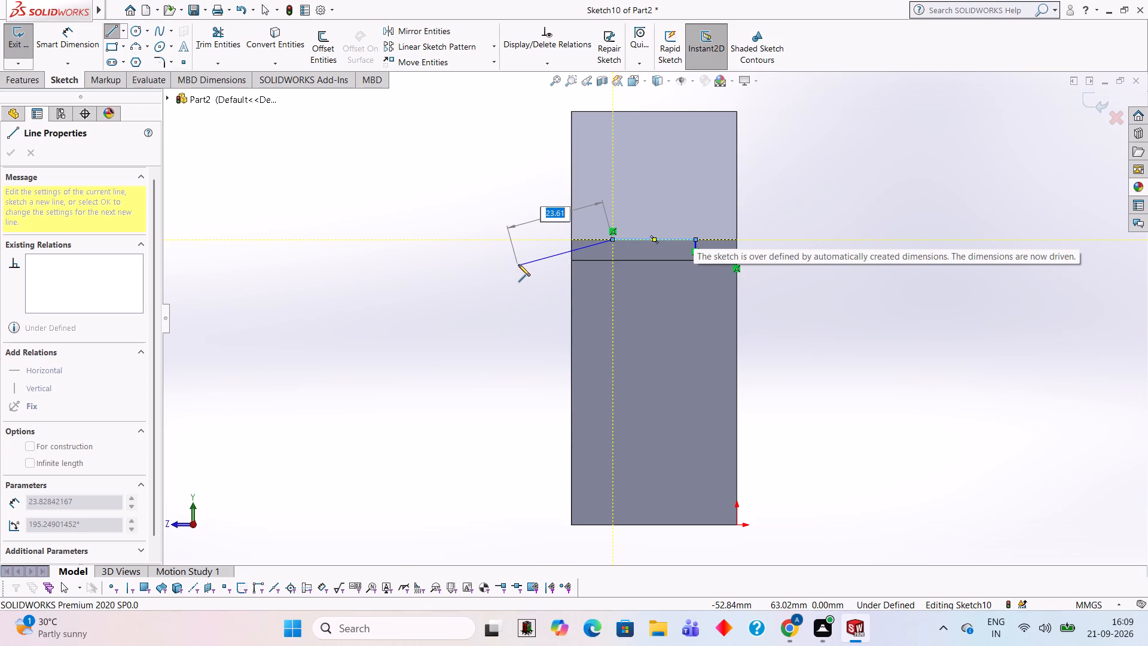
{"action": "left_click", "coordinate": [612, 260]}
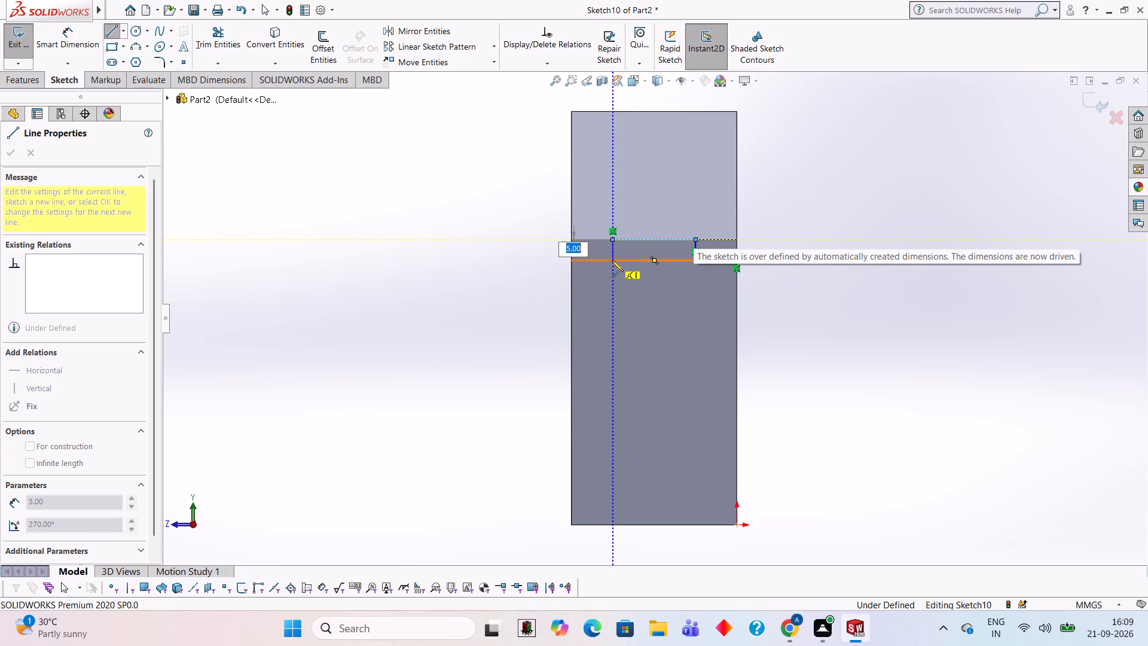
{"action": "left_click", "coordinate": [697, 260]}
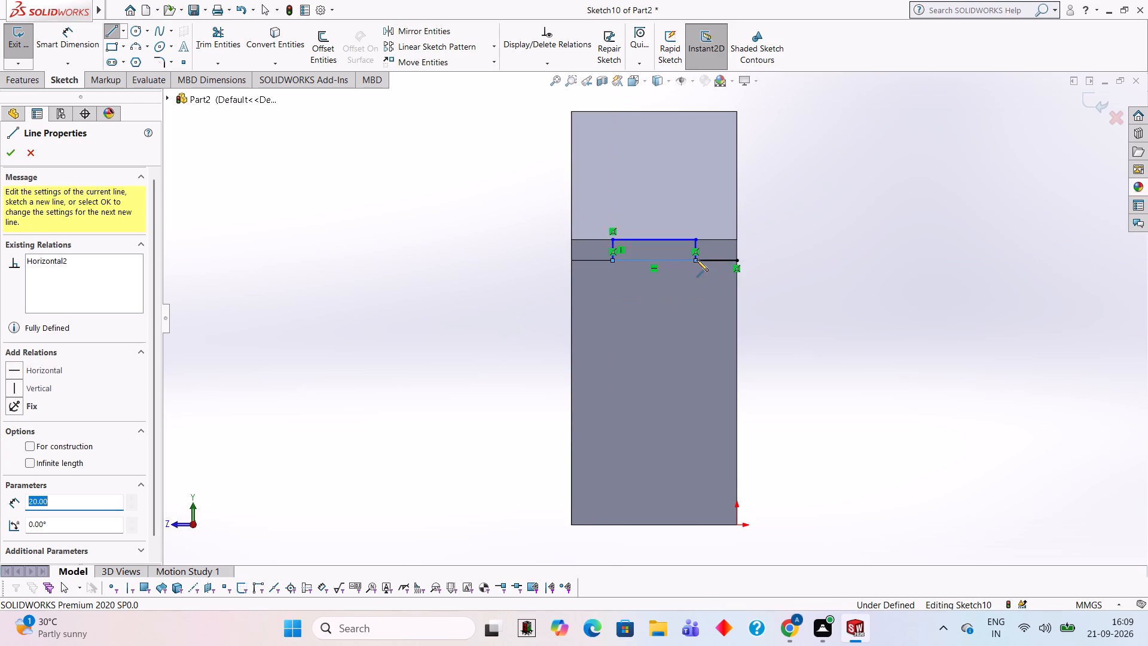
Trim away the 10 mm offset line between the rectangle and the rim's corner.
{"action": "left_click", "coordinate": [34, 78]}
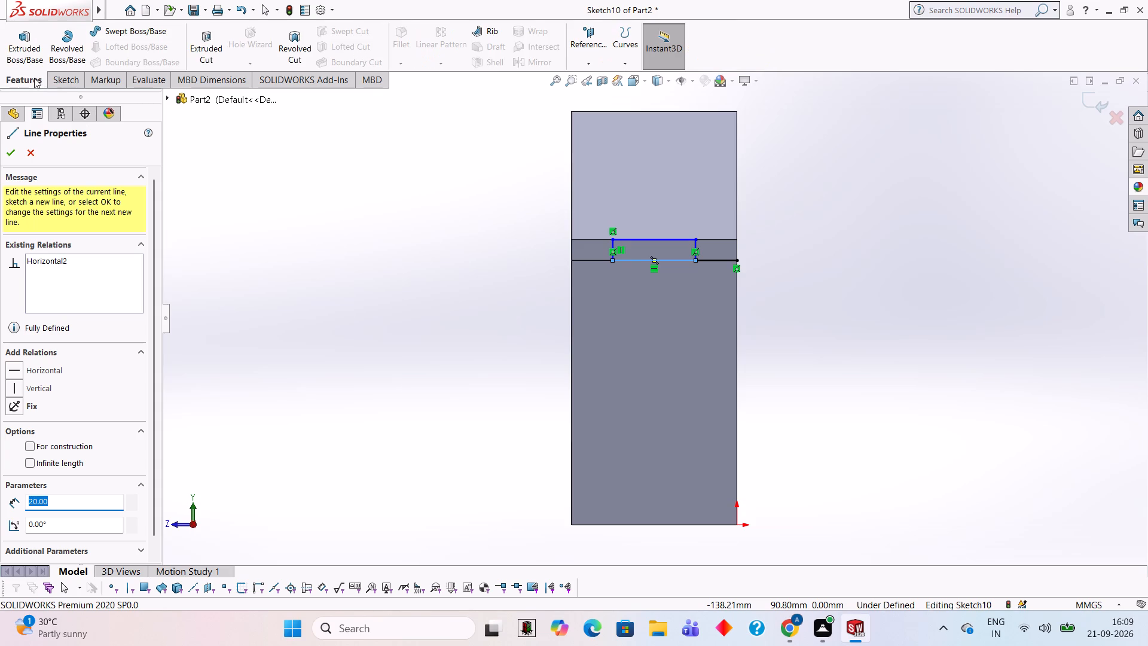
{"action": "left_click", "coordinate": [77, 81]}
{"action": "left_click", "coordinate": [212, 31]}
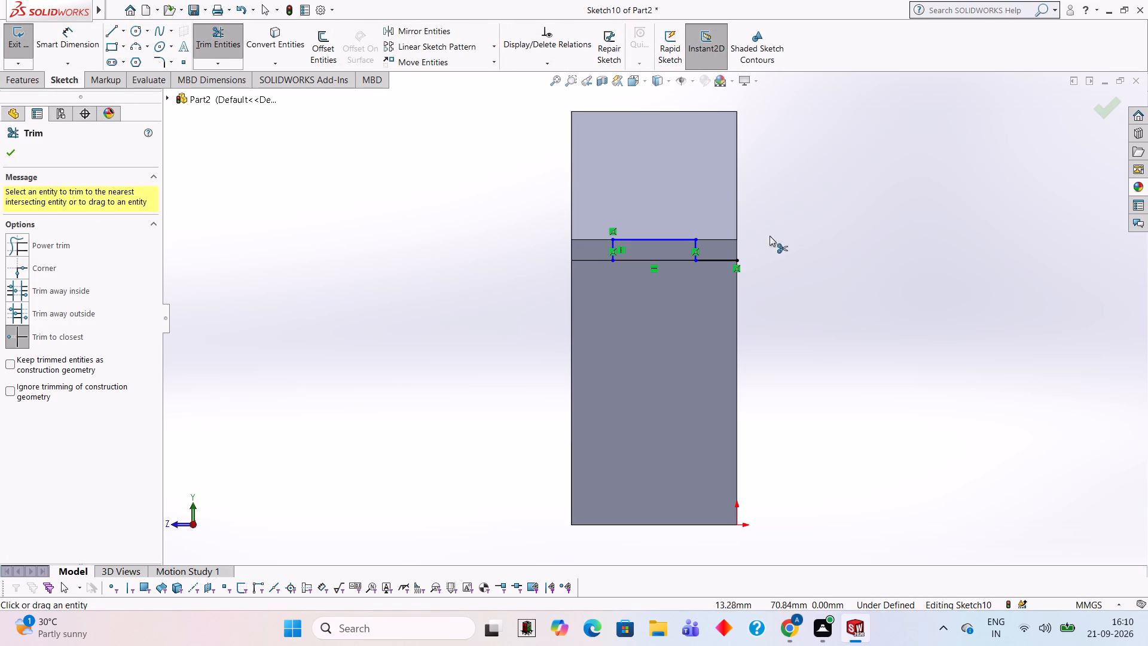
{"action": "left_click", "coordinate": [719, 257]}
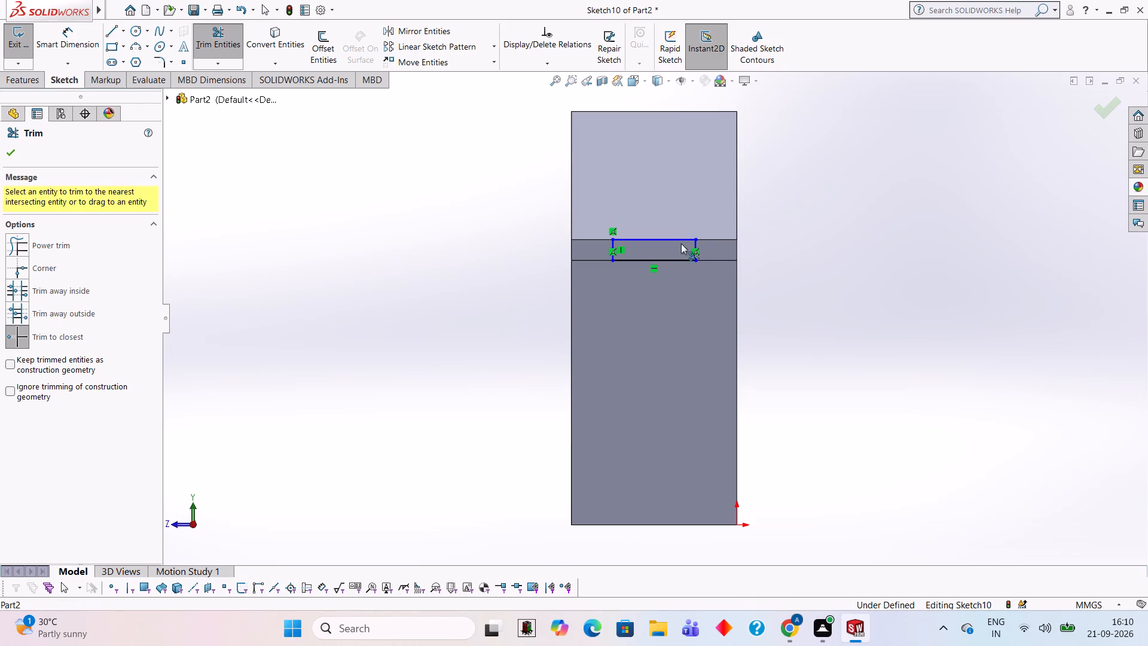
{"action": "left_click", "coordinate": [16, 153]}
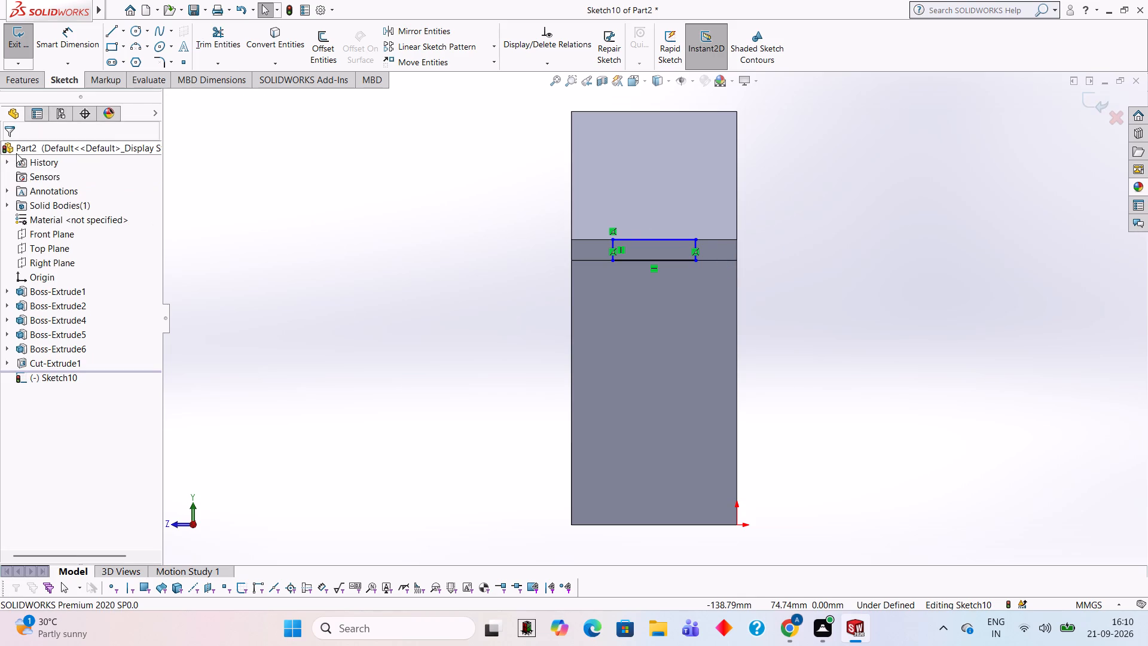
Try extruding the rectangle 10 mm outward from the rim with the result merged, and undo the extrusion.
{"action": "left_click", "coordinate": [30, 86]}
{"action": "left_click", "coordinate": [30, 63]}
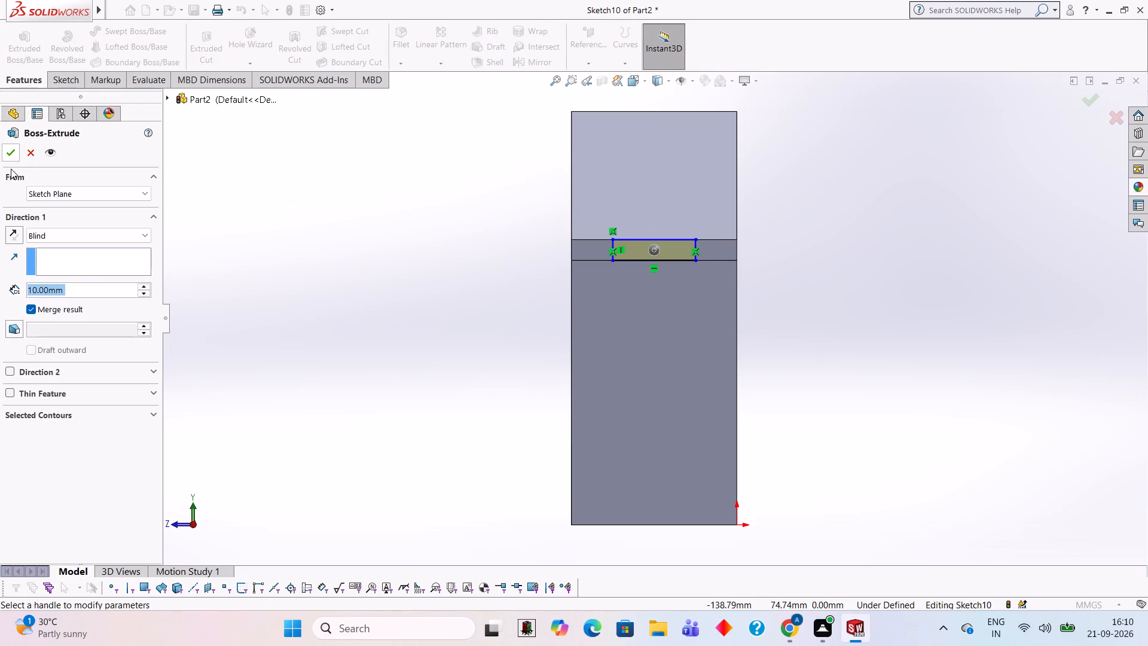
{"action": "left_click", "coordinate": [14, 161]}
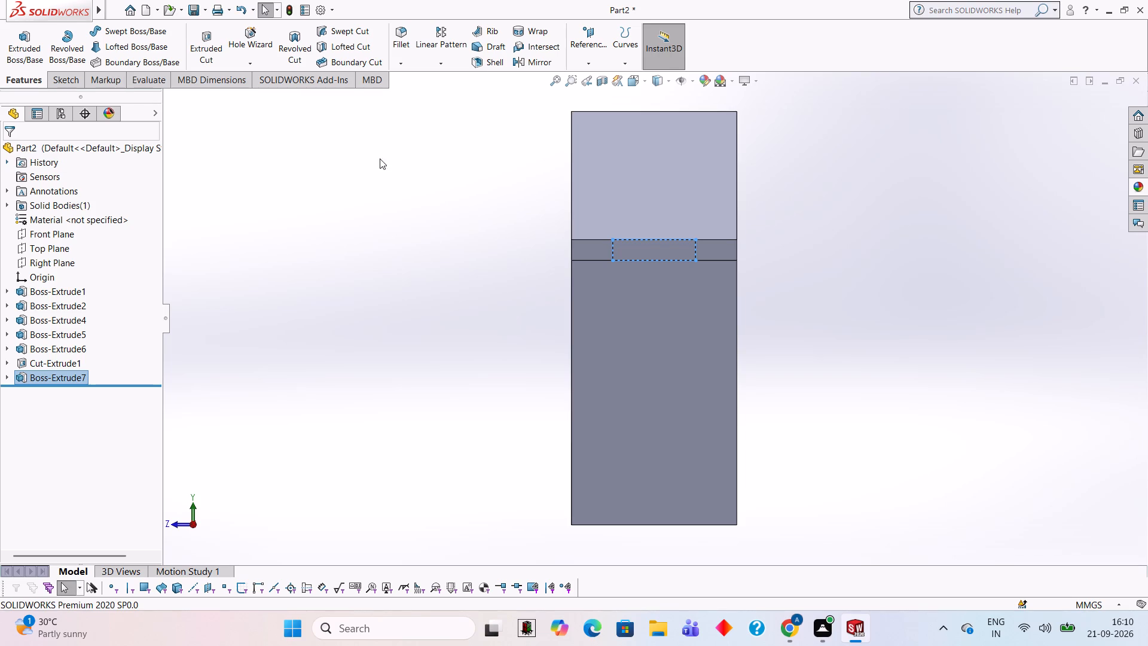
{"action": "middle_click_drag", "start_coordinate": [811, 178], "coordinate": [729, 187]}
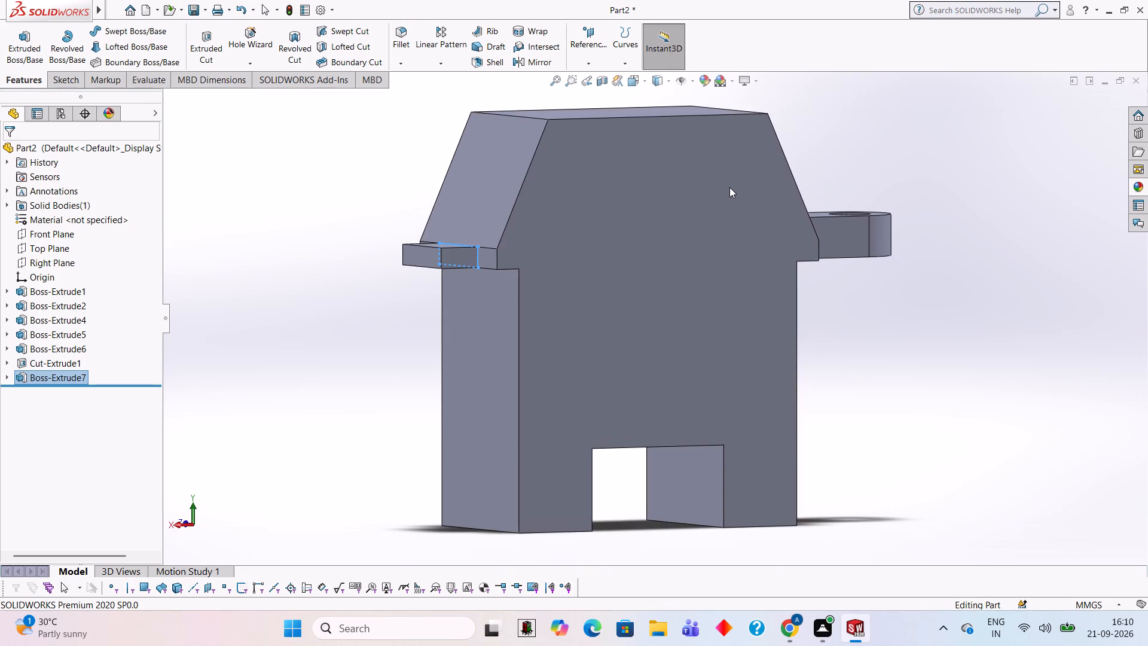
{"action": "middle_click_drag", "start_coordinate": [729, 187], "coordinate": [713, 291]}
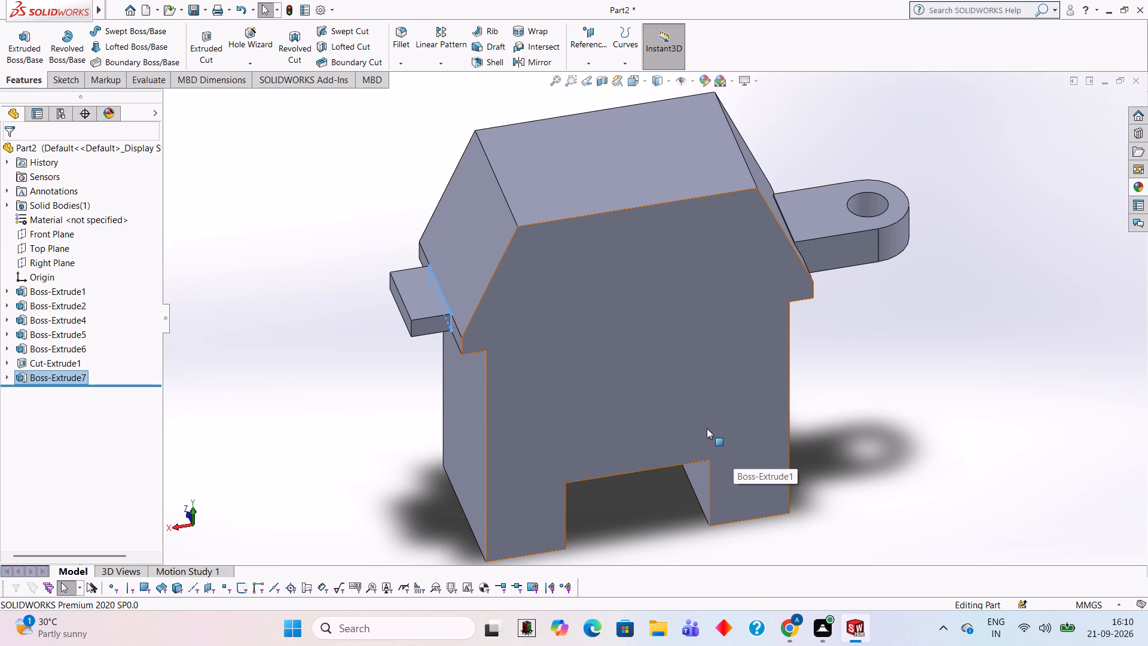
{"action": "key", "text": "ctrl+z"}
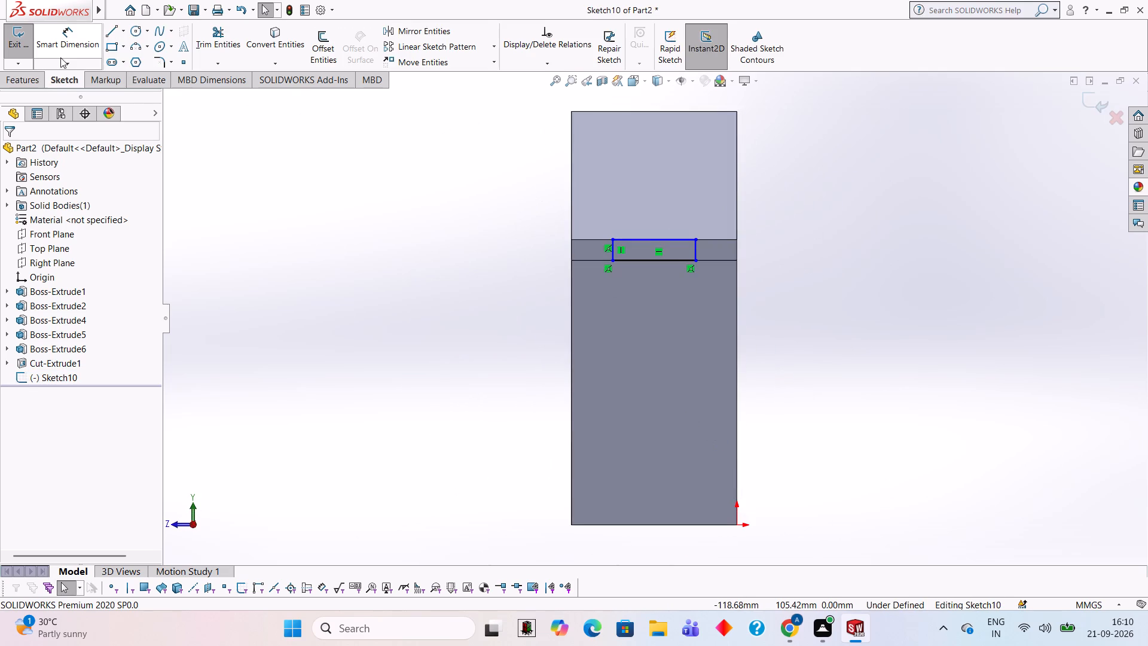
Extrude the rectangle to a blind depth of 19 mm outward from the rim, with the result merged.
{"action": "left_click", "coordinate": [33, 86]}
{"action": "left_click", "coordinate": [33, 62]}
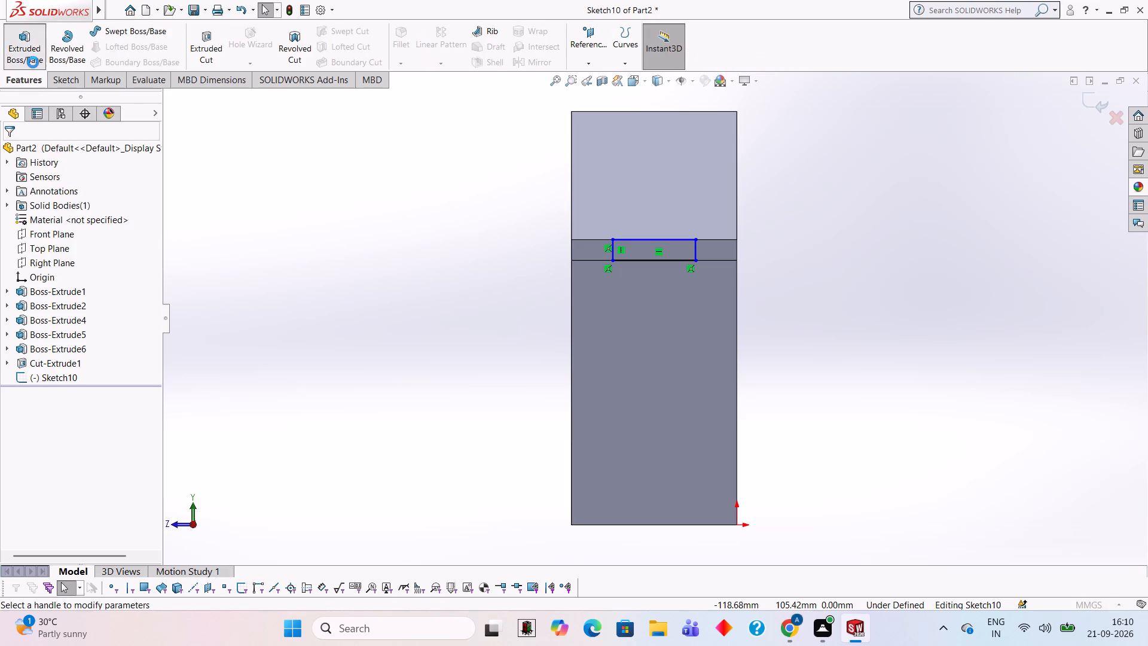
{"action": "type", "text": "19"}
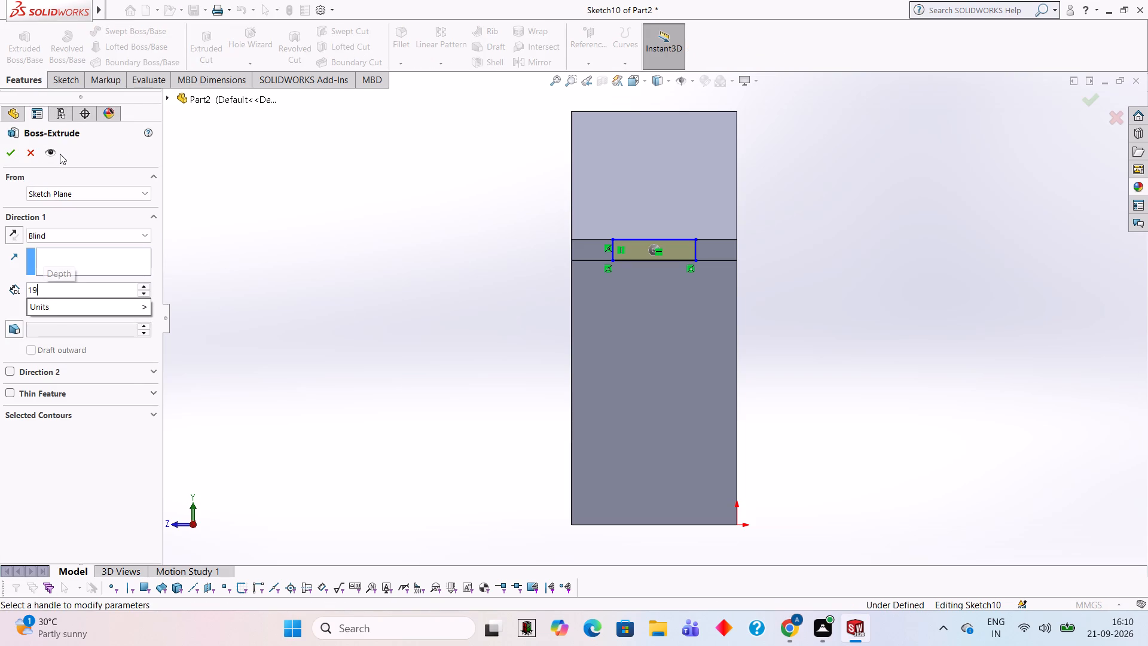
{"action": "key", "text": "Return"}
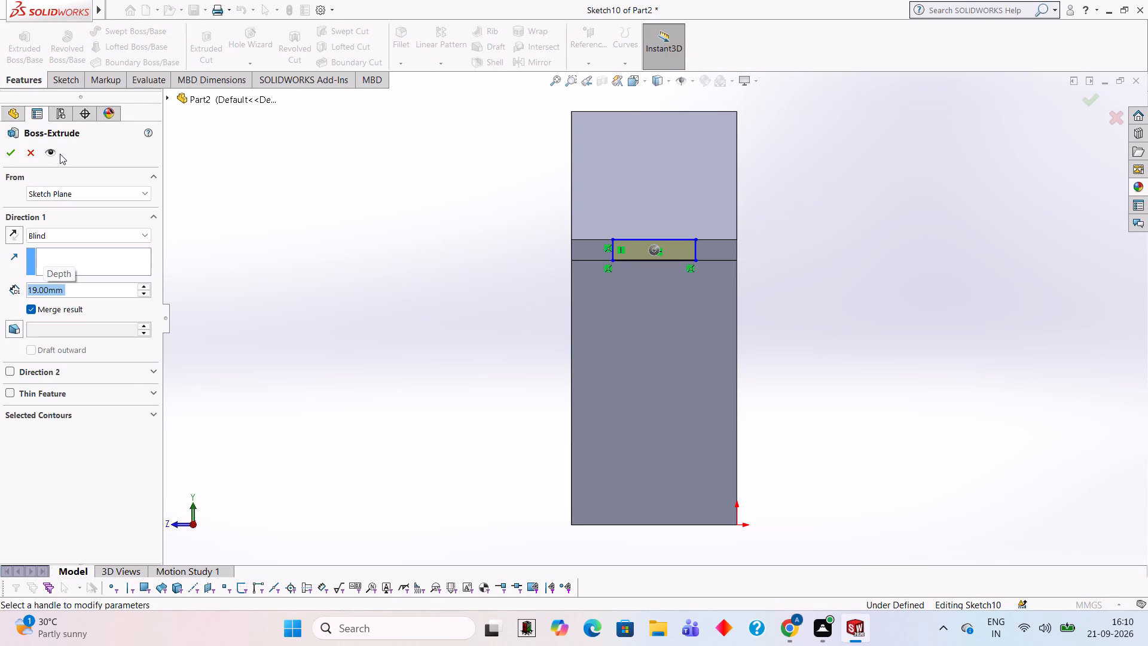
{"action": "left_click", "coordinate": [14, 156]}
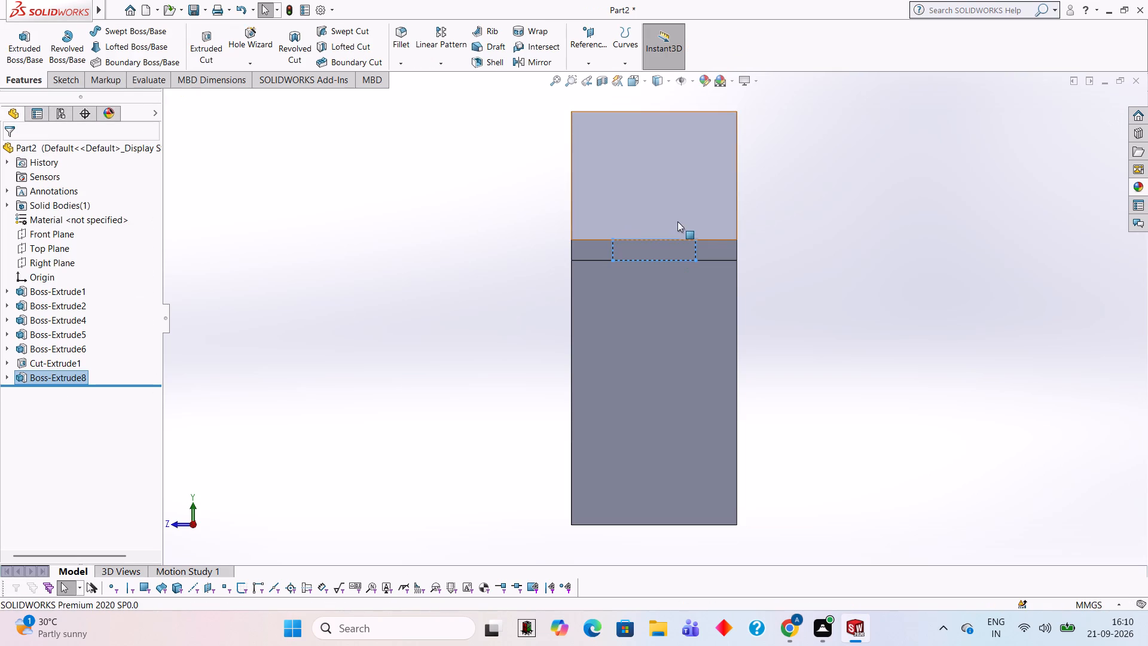
On the plain tab's outer end face, sketch a closed 20 x 5 mm rectangle standing on the face's top edge.
{"action": "middle_click_drag", "start_coordinate": [810, 228], "coordinate": [707, 327]}
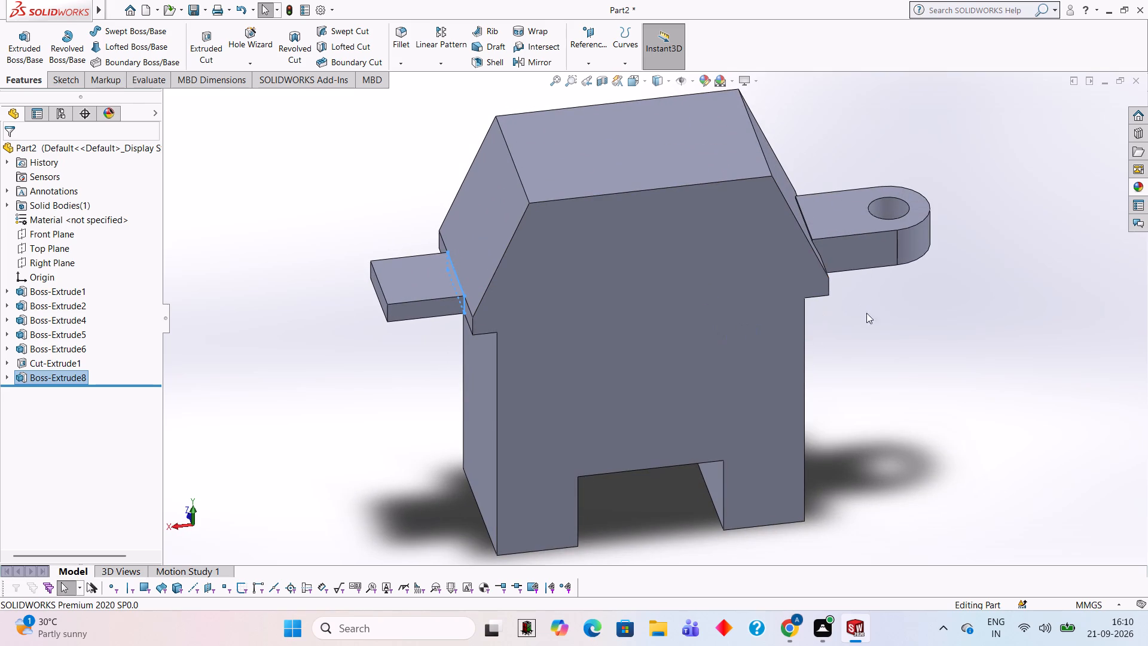
{"action": "left_click", "coordinate": [877, 318]}
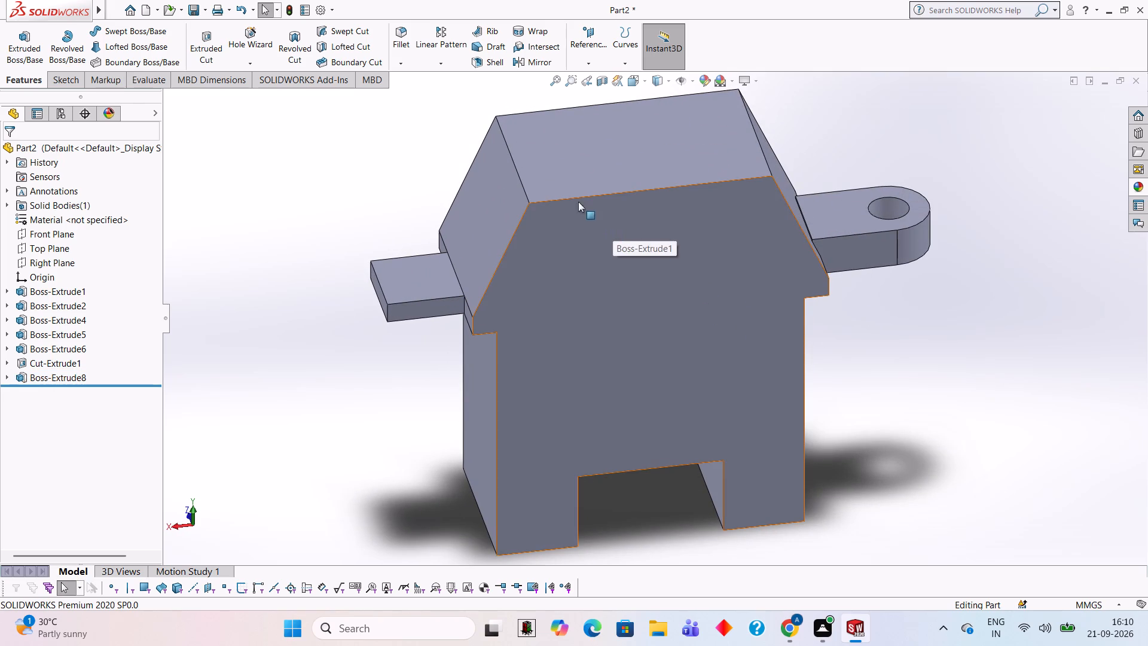
{"action": "middle_click_drag", "start_coordinate": [420, 199], "coordinate": [452, 207]}
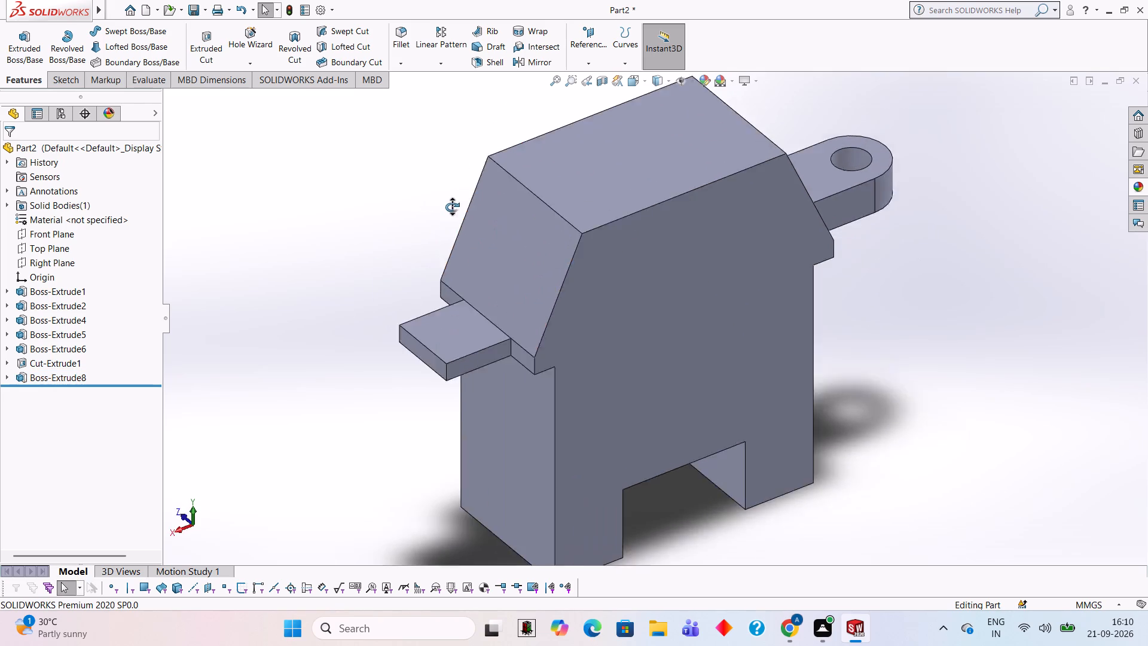
{"action": "middle_click_drag", "start_coordinate": [452, 207], "coordinate": [504, 164]}
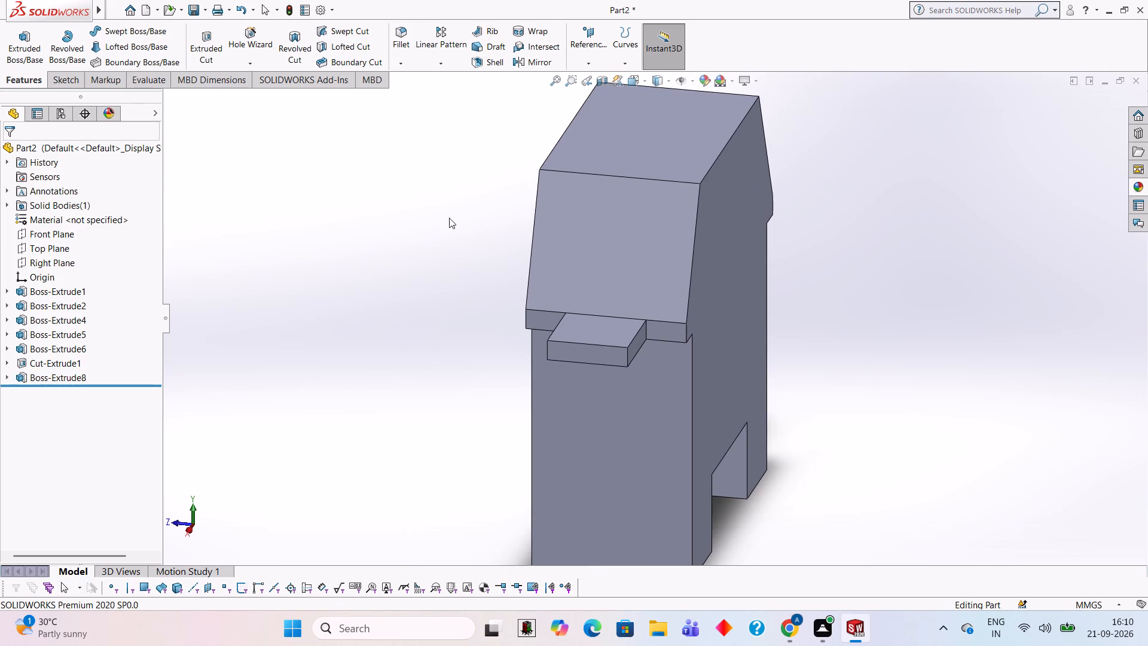
{"action": "middle_click_drag", "start_coordinate": [370, 238], "coordinate": [401, 194]}
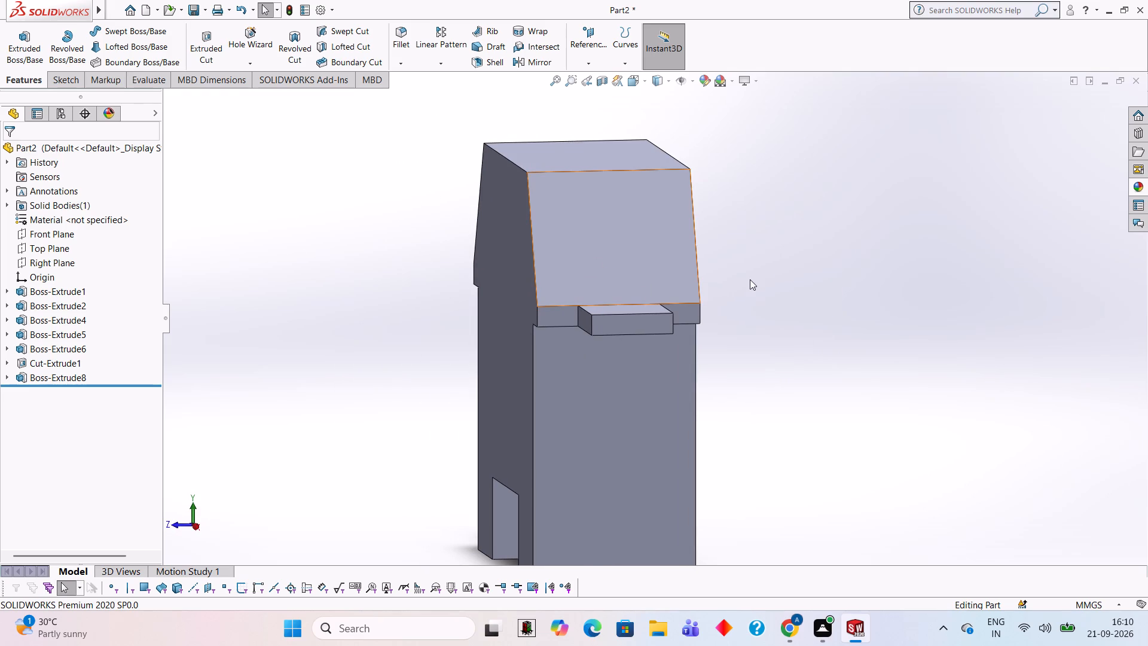
{"action": "middle_click_drag", "start_coordinate": [756, 282], "coordinate": [752, 273]}
{"action": "left_click", "coordinate": [597, 316]}
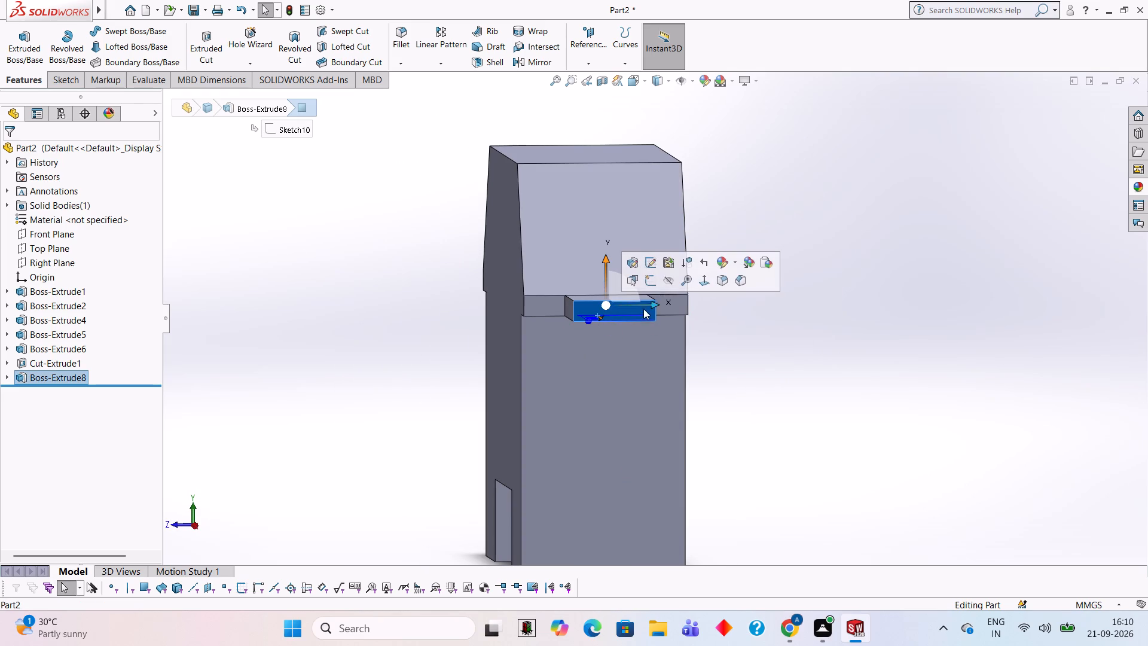
{"action": "left_click", "coordinate": [649, 280]}
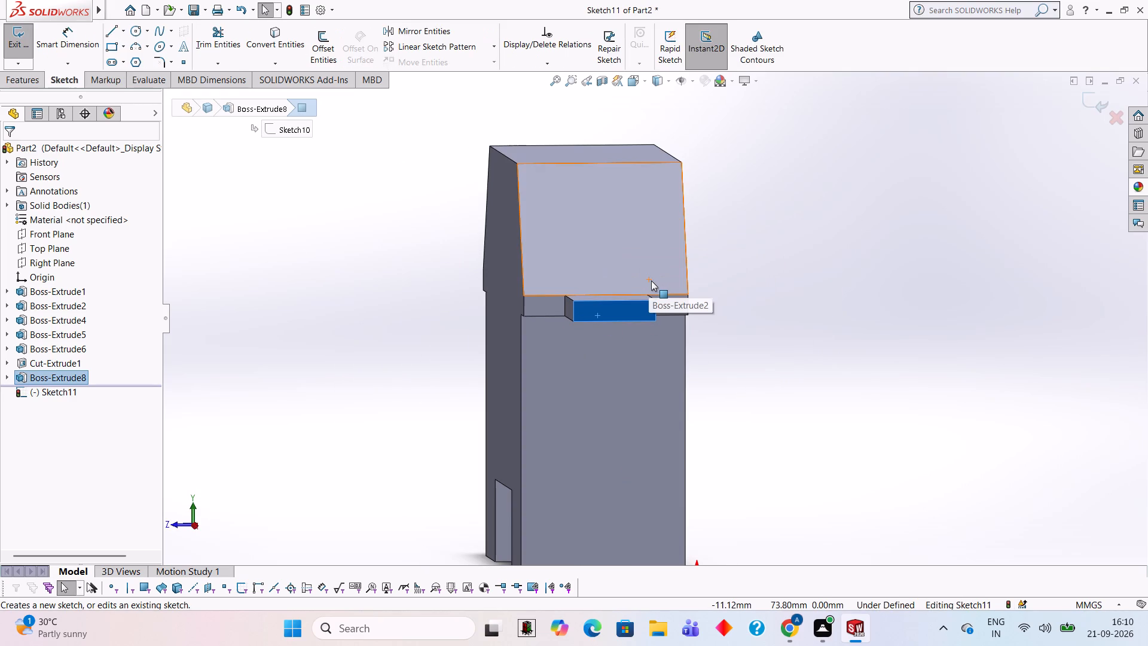
{"action": "key", "text": "ctrl+8"}
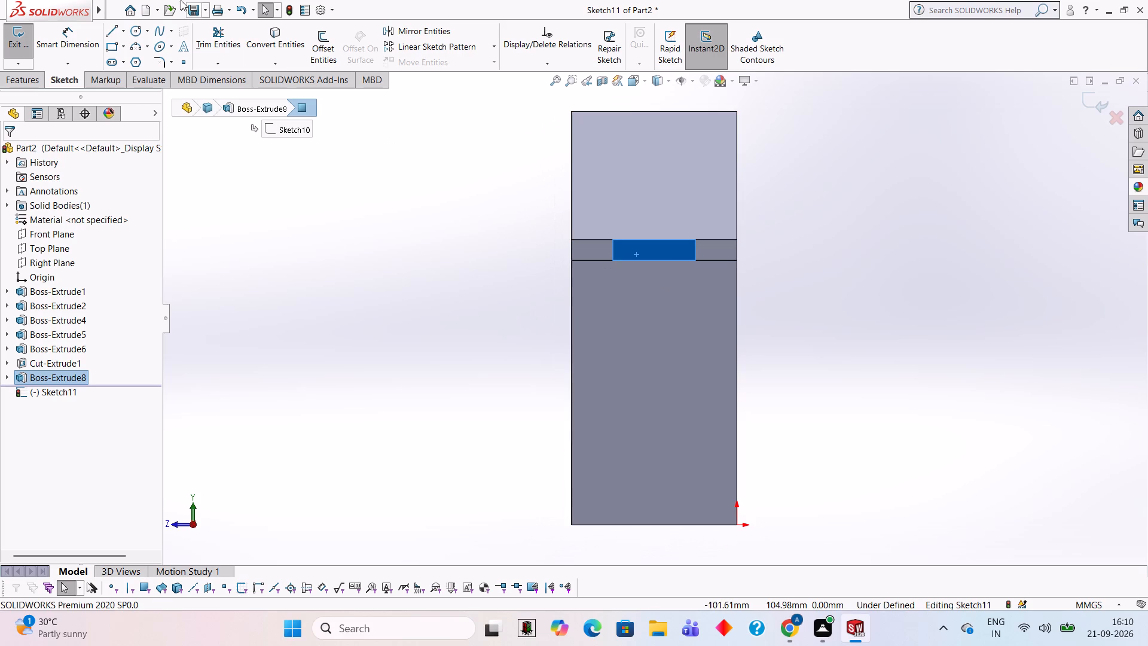
{"action": "left_click", "coordinate": [117, 35]}
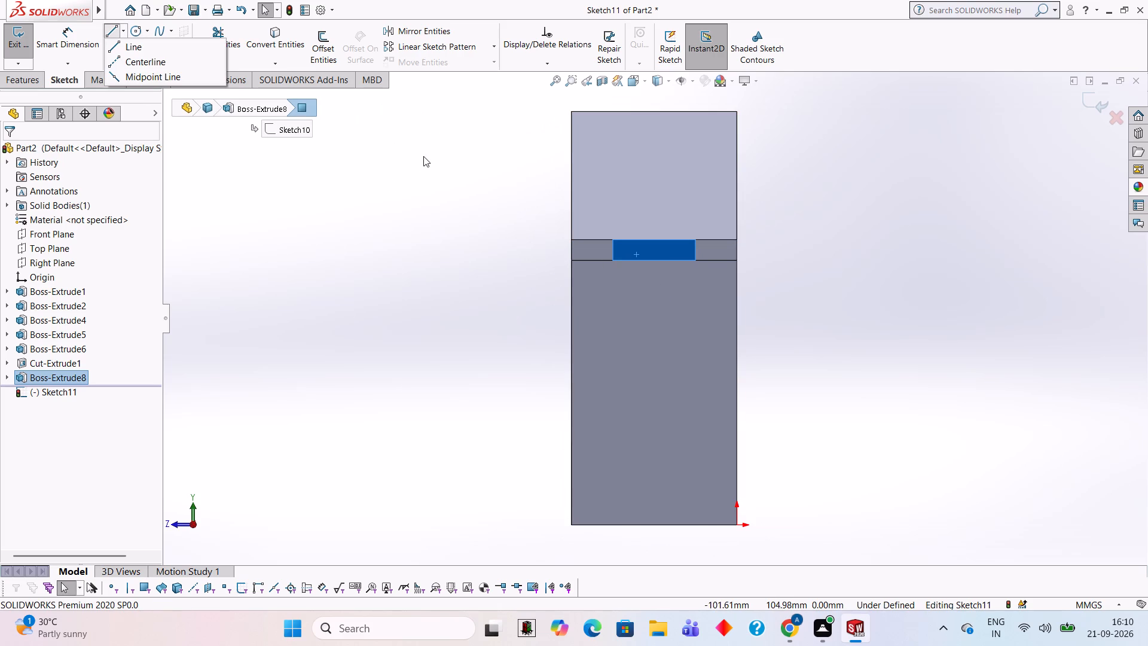
{"action": "left_click", "coordinate": [152, 51]}
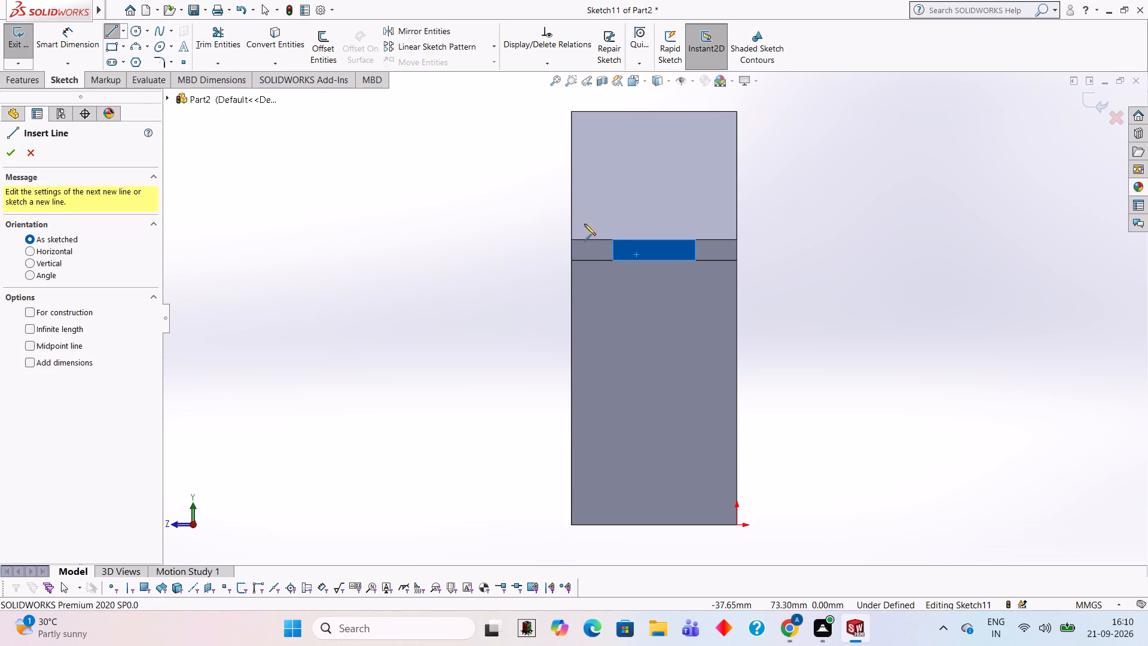
{"action": "left_click", "coordinate": [611, 240]}
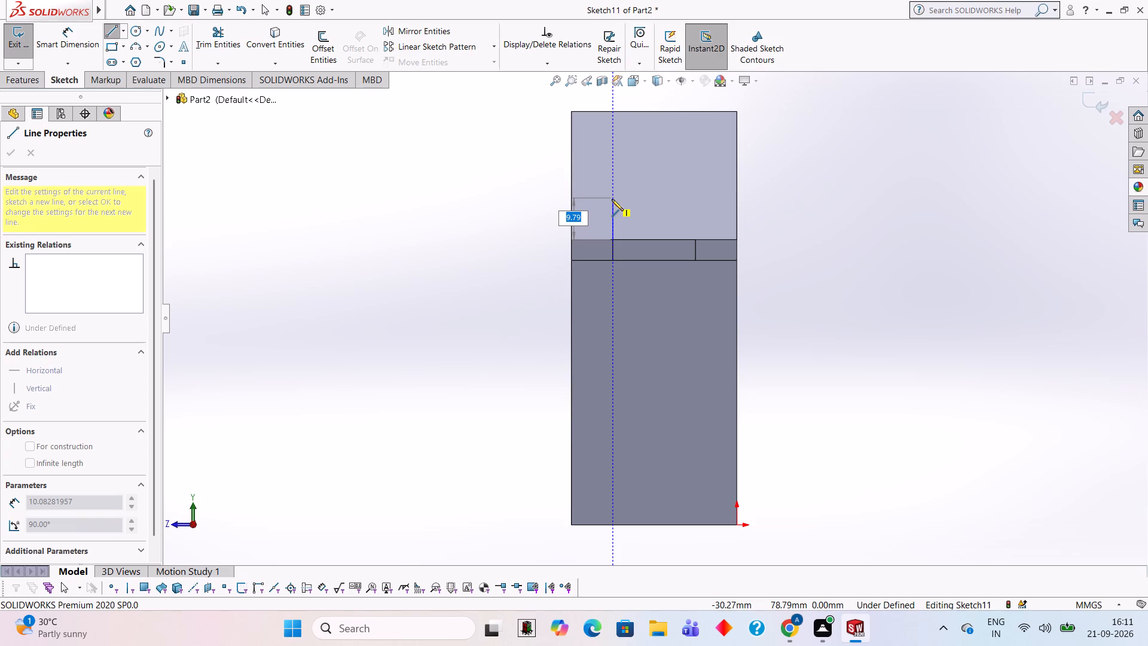
{"action": "key", "text": "5"}
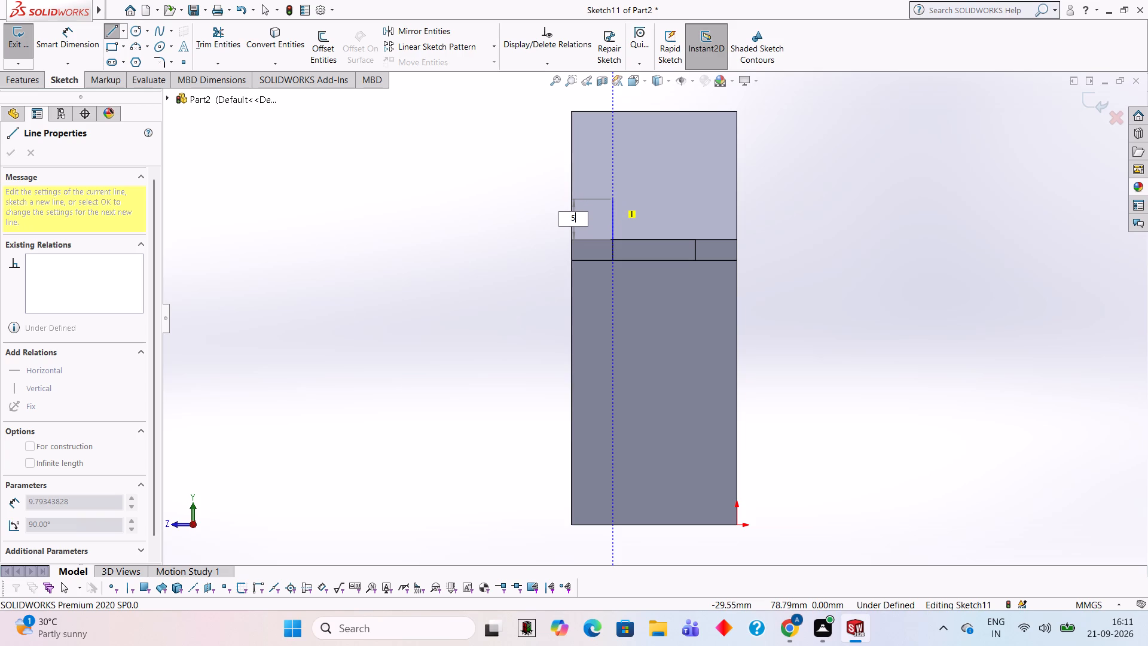
{"action": "key", "text": "Return"}
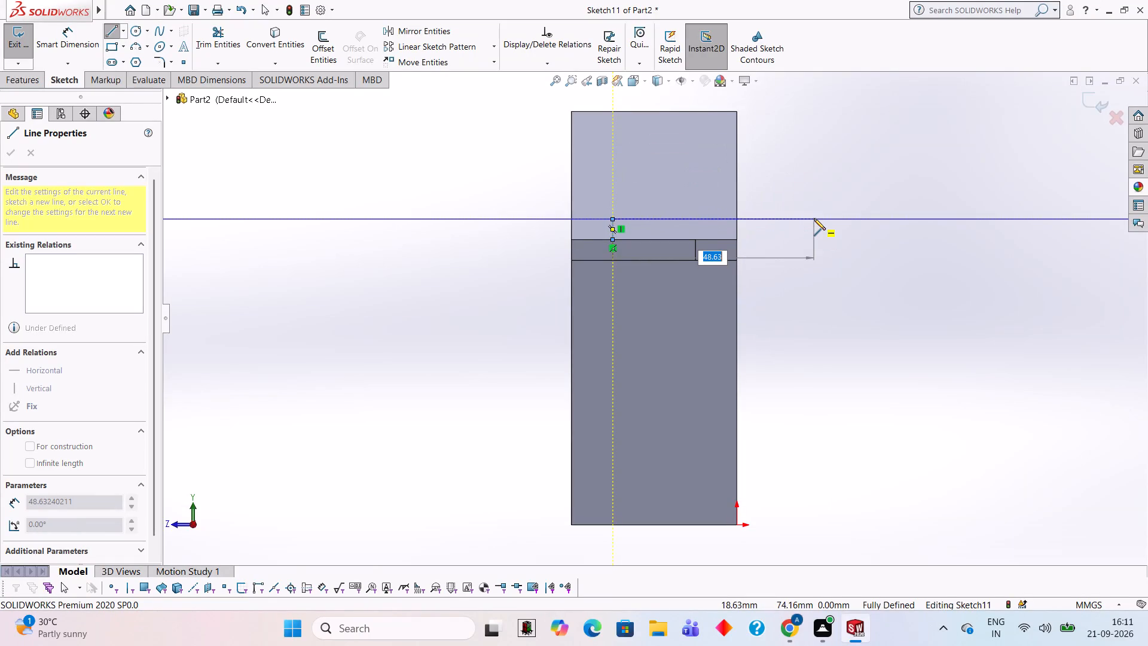
{"action": "type", "text": "20"}
{"action": "key", "text": "Return"}
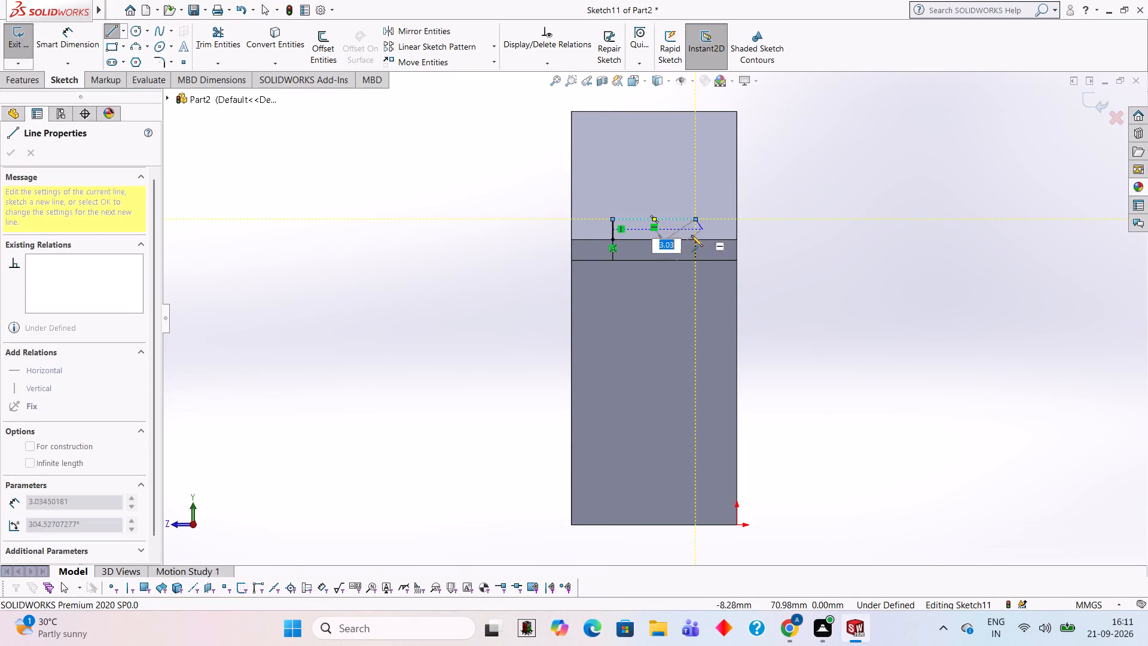
{"action": "left_click", "coordinate": [696, 240]}
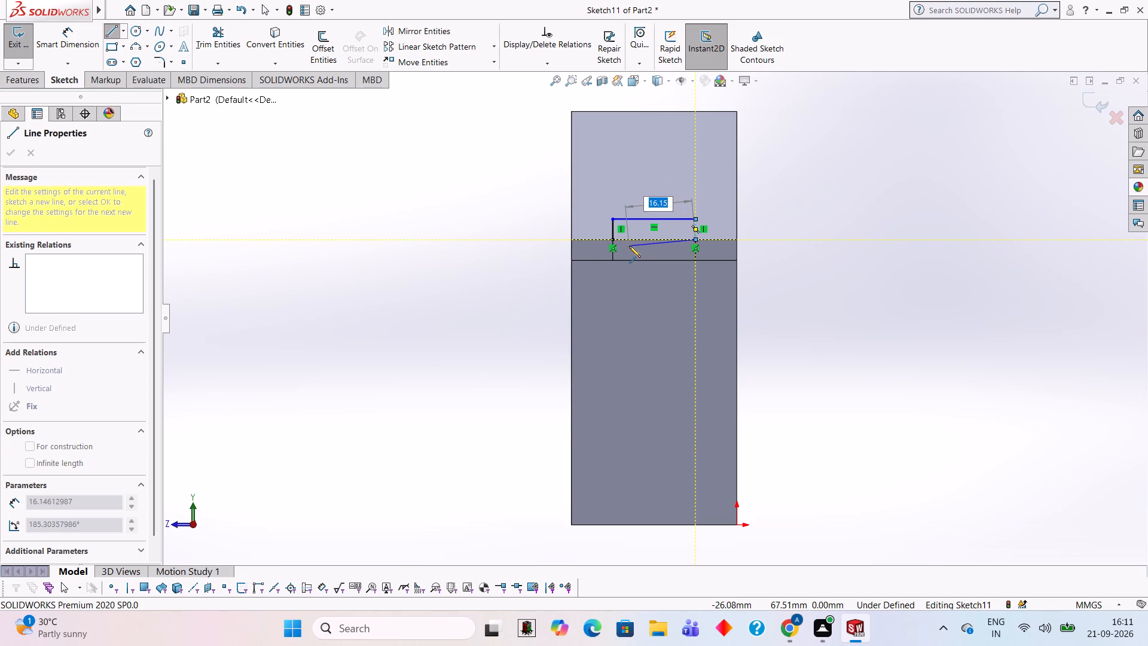
{"action": "left_click", "coordinate": [612, 238]}
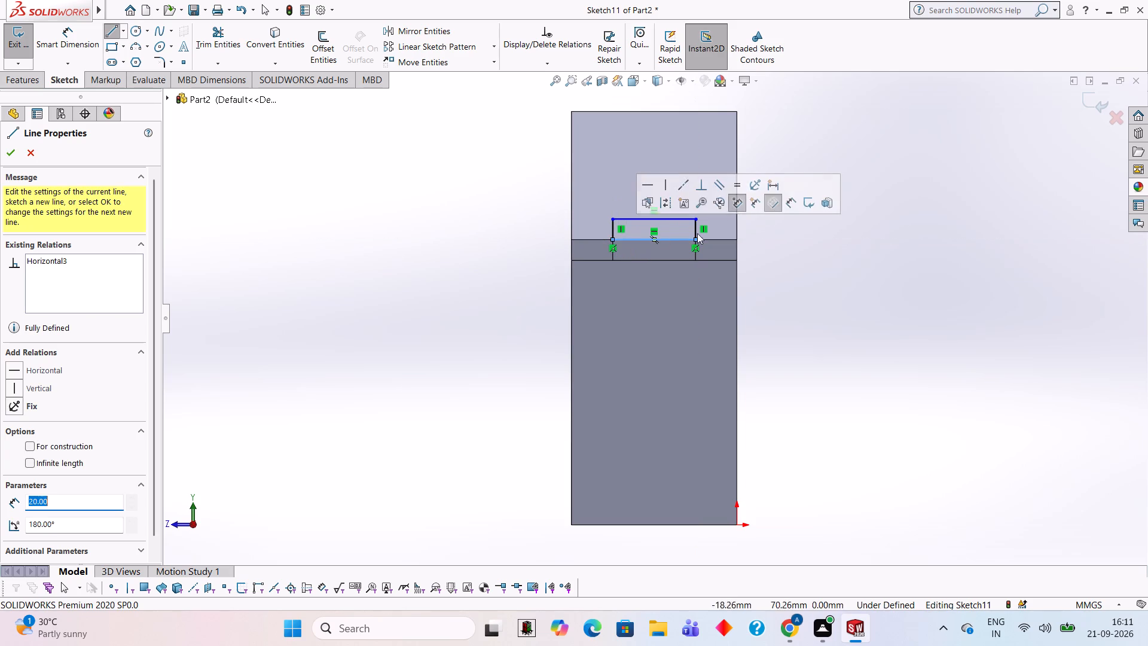
Extrude the rectangle to a blind depth of 21 mm, reversed toward the tapered upper body, with the result merged.
{"action": "middle_click_drag", "start_coordinate": [932, 167], "coordinate": [837, 218]}
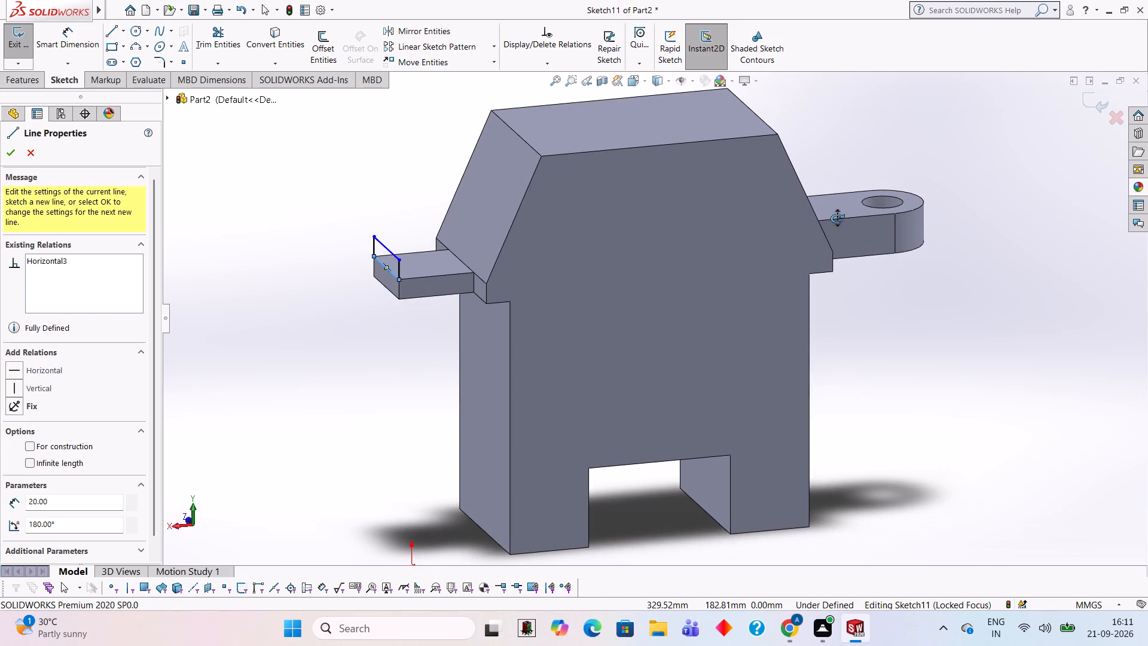
{"action": "middle_click_drag", "start_coordinate": [837, 218], "coordinate": [839, 219]}
{"action": "middle_click_drag", "start_coordinate": [906, 310], "coordinate": [960, 291]}
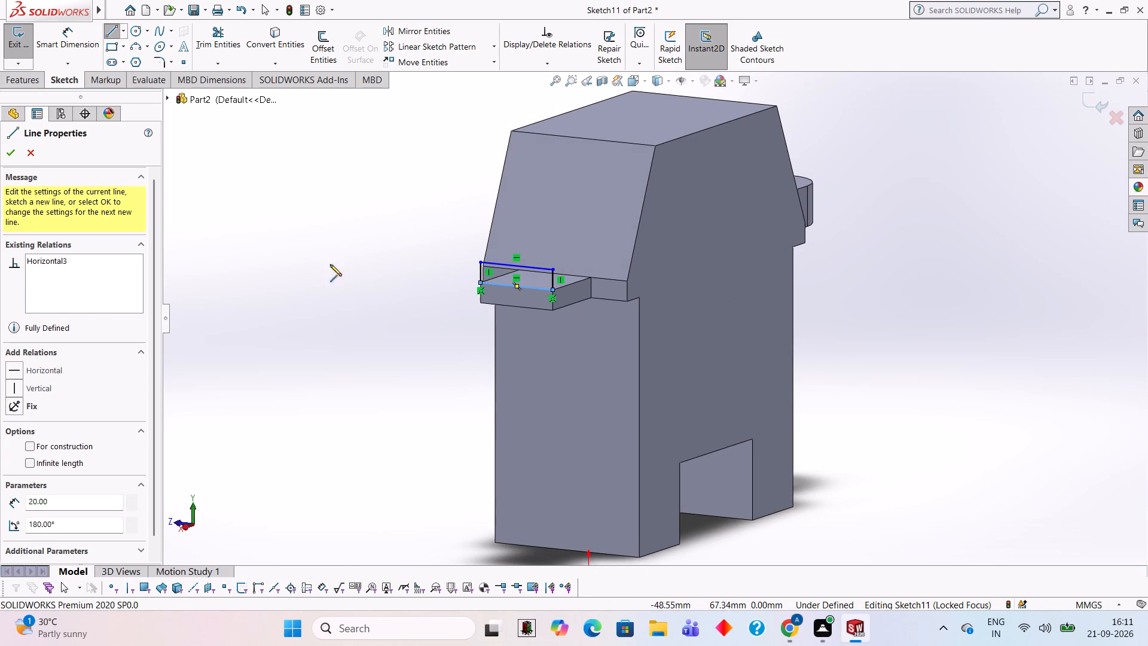
{"action": "left_click", "coordinate": [29, 81]}
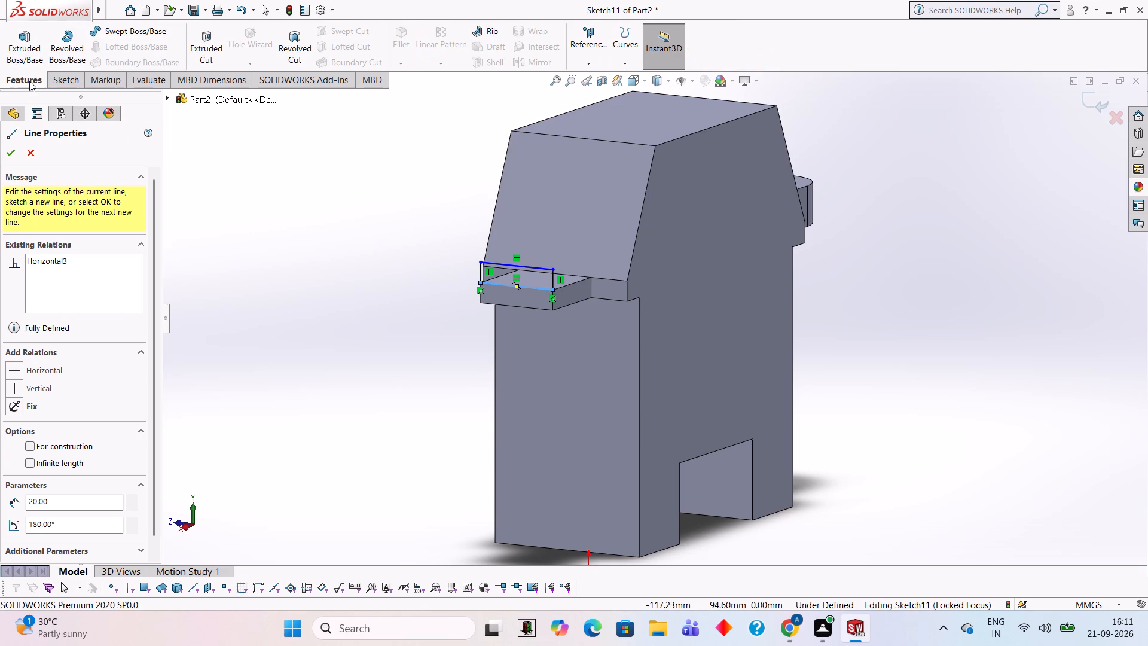
{"action": "left_click", "coordinate": [38, 43]}
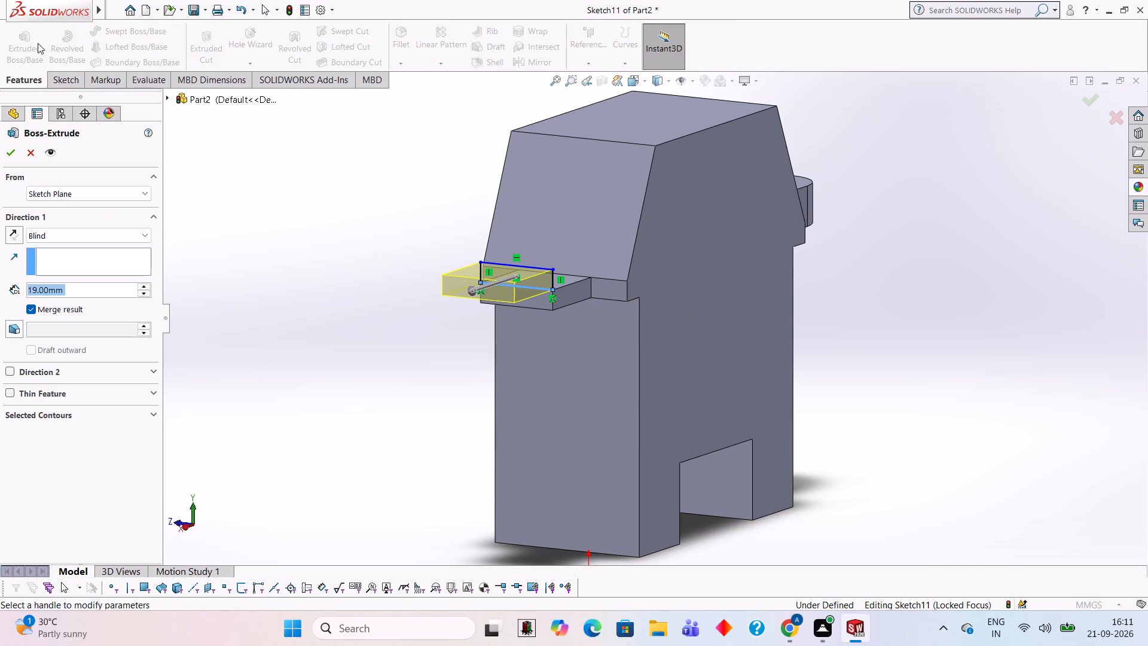
{"action": "type", "text": "21"}
{"action": "key", "text": "Return"}
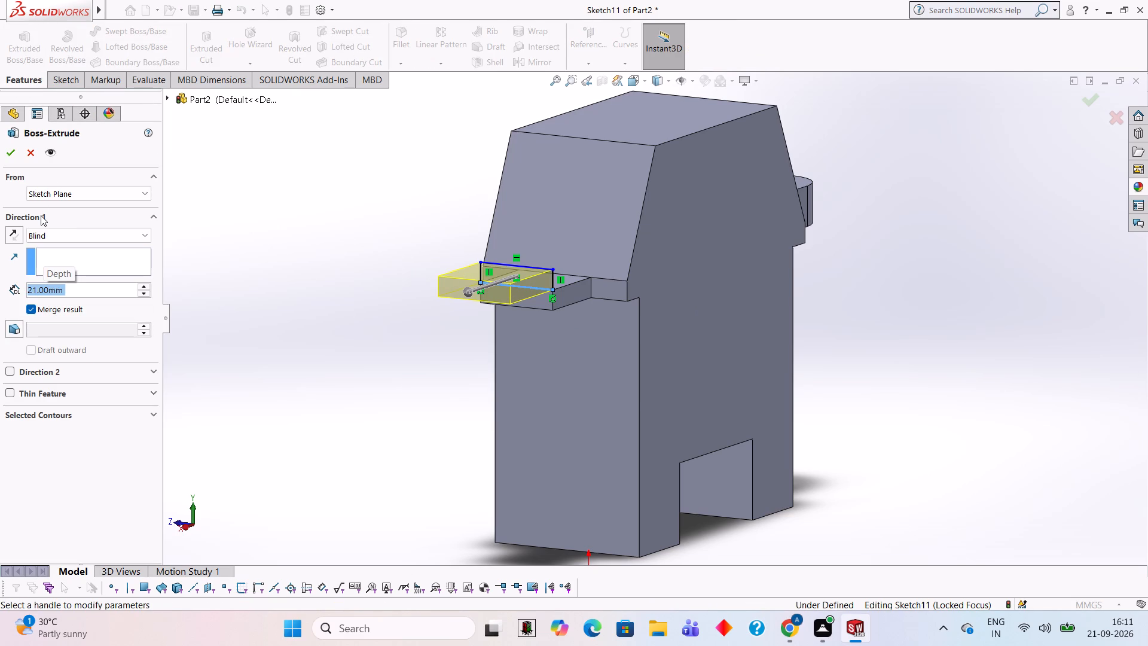
{"action": "left_click", "coordinate": [17, 236]}
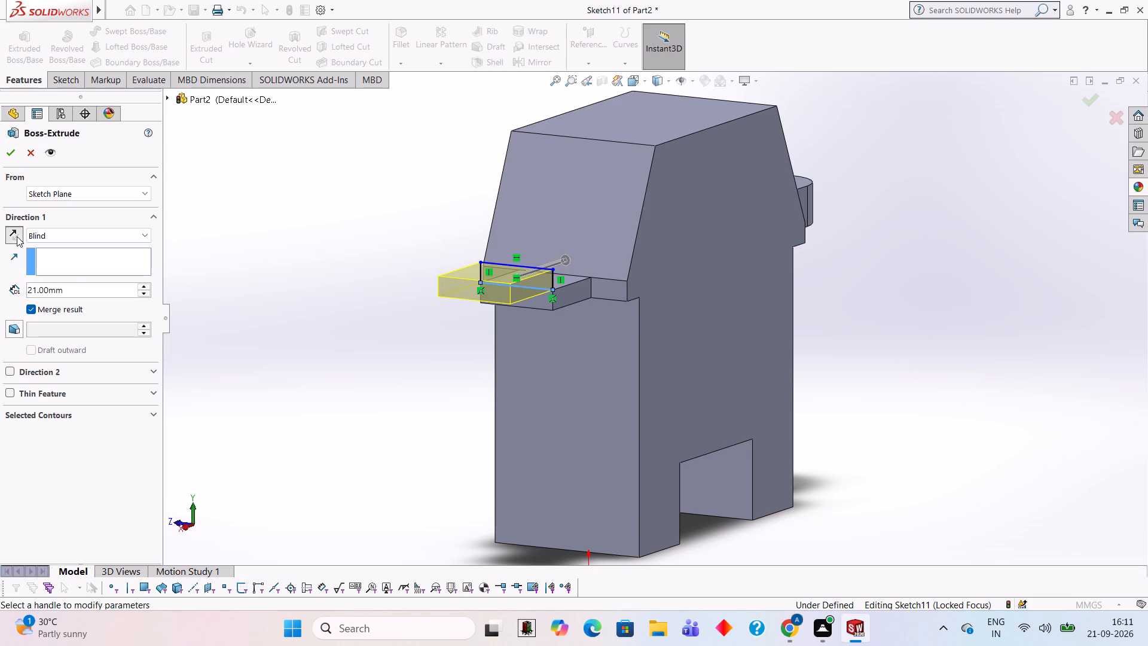
{"action": "left_click", "coordinate": [14, 154]}
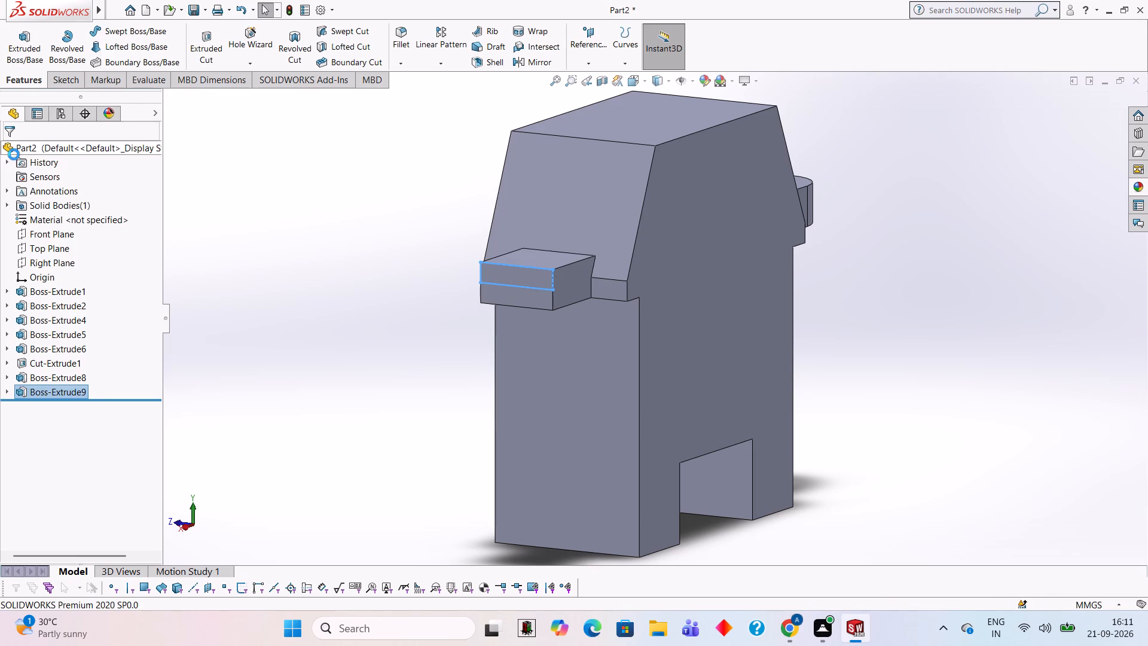
{"action": "left_click", "coordinate": [255, 171]}
On the thickened tab's top face, sketch a 20 mm diameter circle centred on the midpoint of its outer edge.
{"action": "middle_click_drag", "start_coordinate": [852, 214], "coordinate": [783, 187]}
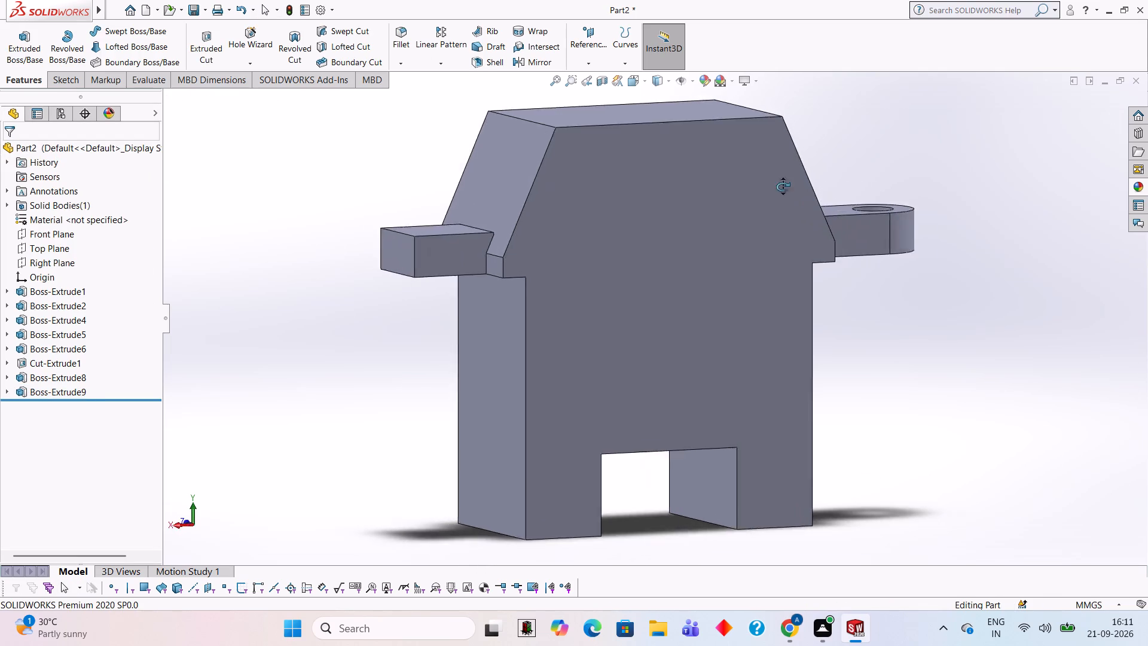
{"action": "middle_click_drag", "start_coordinate": [783, 187], "coordinate": [602, 245]}
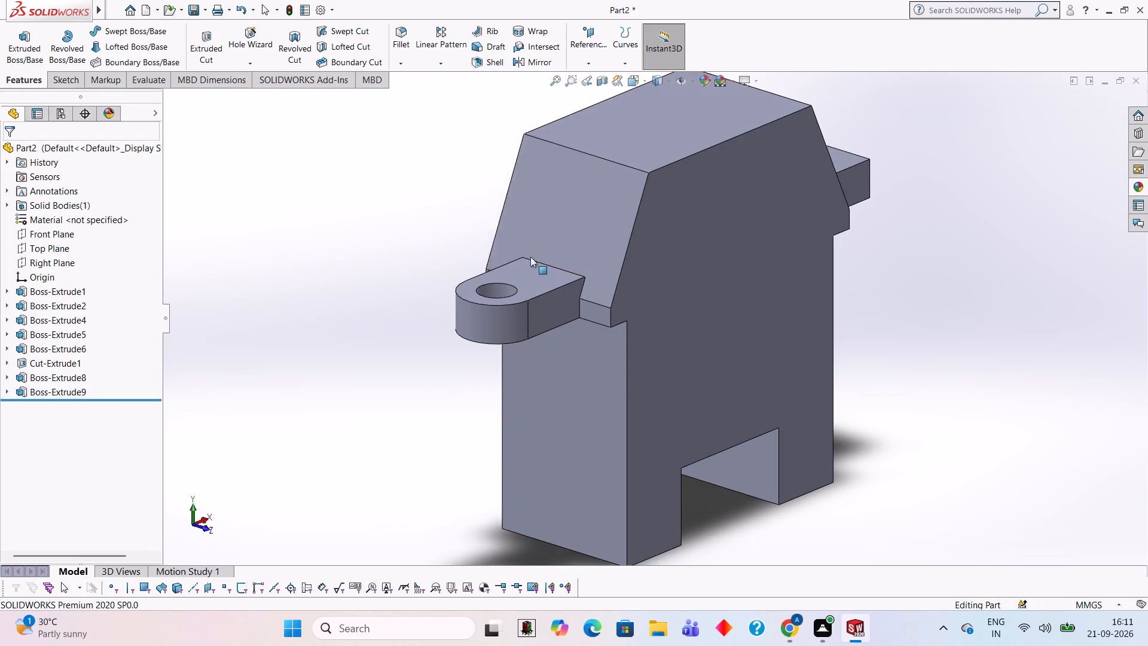
{"action": "middle_click_drag", "start_coordinate": [488, 259], "coordinate": [664, 226]}
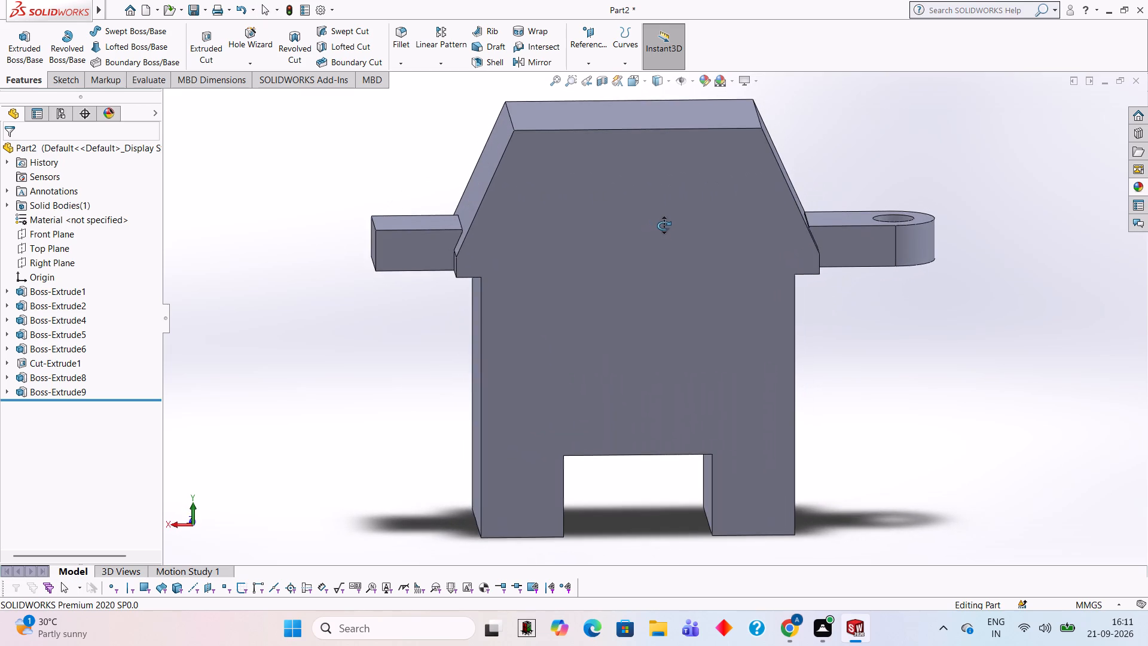
{"action": "middle_click_drag", "start_coordinate": [664, 226], "coordinate": [747, 254]}
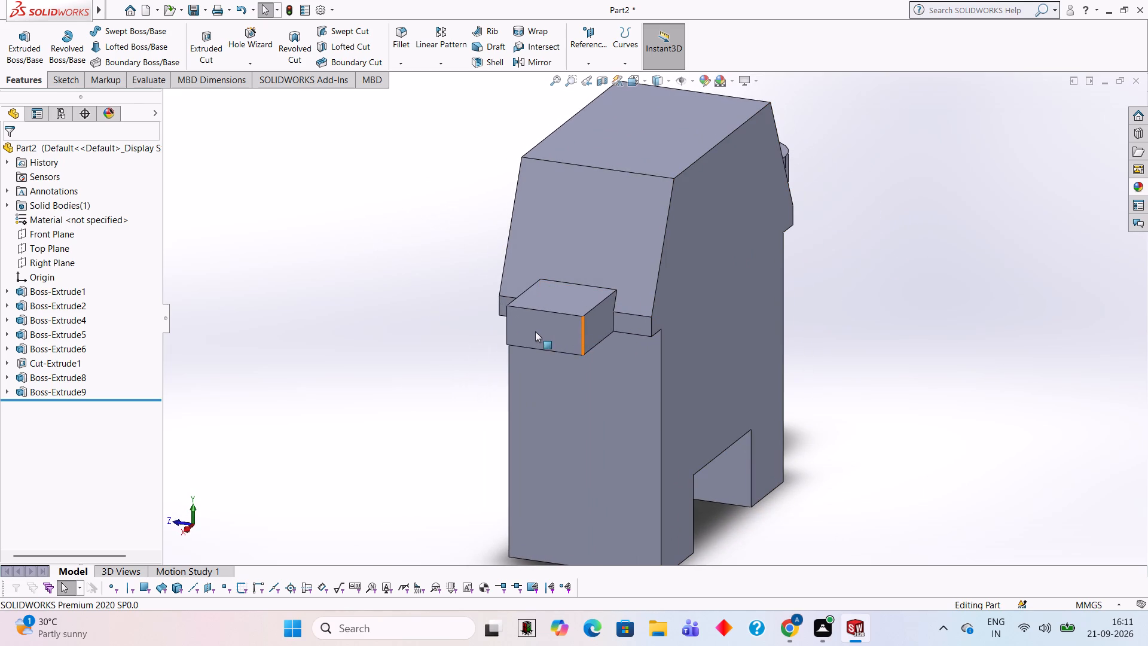
{"action": "left_click", "coordinate": [535, 331]}
{"action": "left_click", "coordinate": [334, 240]}
{"action": "left_click", "coordinate": [553, 298]}
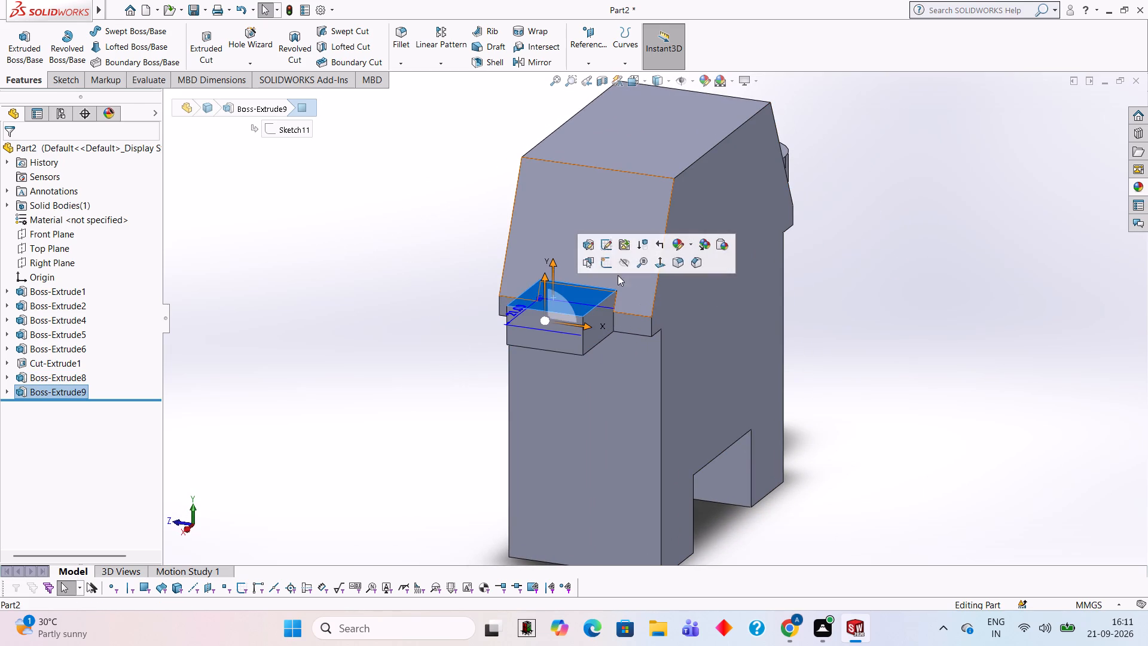
{"action": "left_click", "coordinate": [608, 267]}
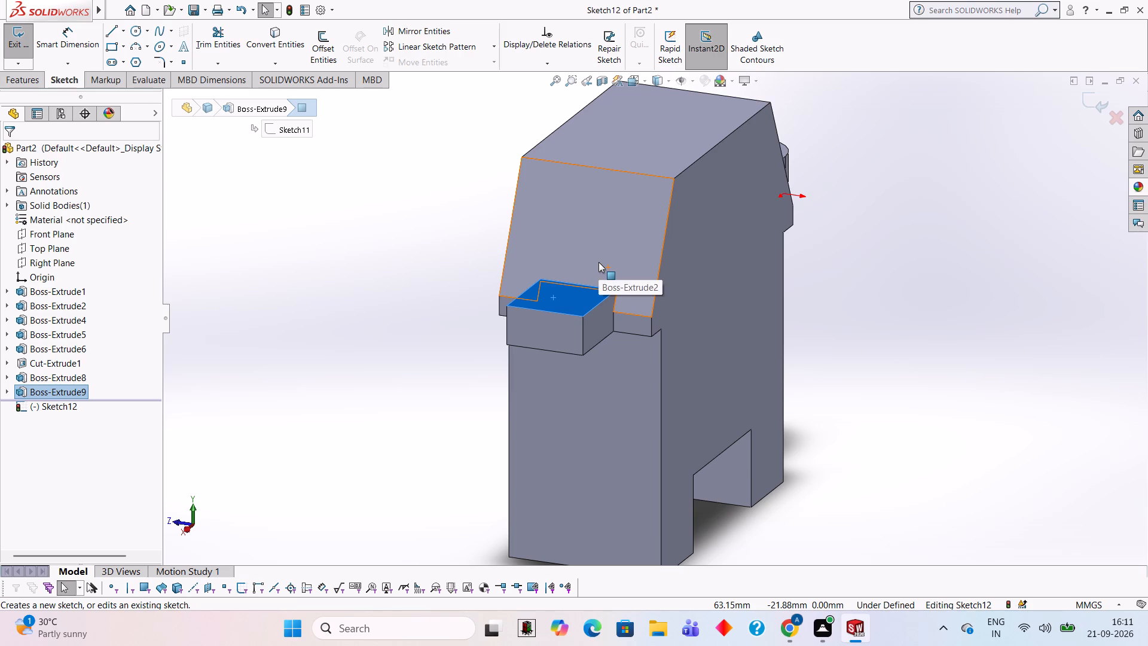
{"action": "key", "text": "ctrl+8"}
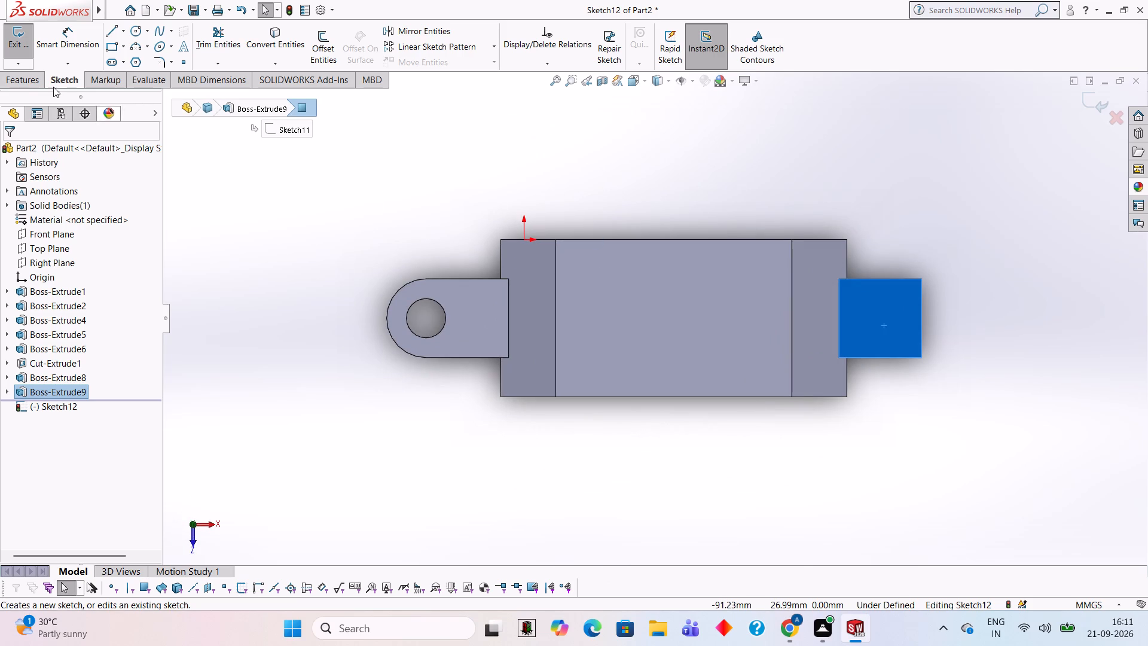
{"action": "left_click", "coordinate": [133, 33]}
{"action": "left_click", "coordinate": [920, 316]}
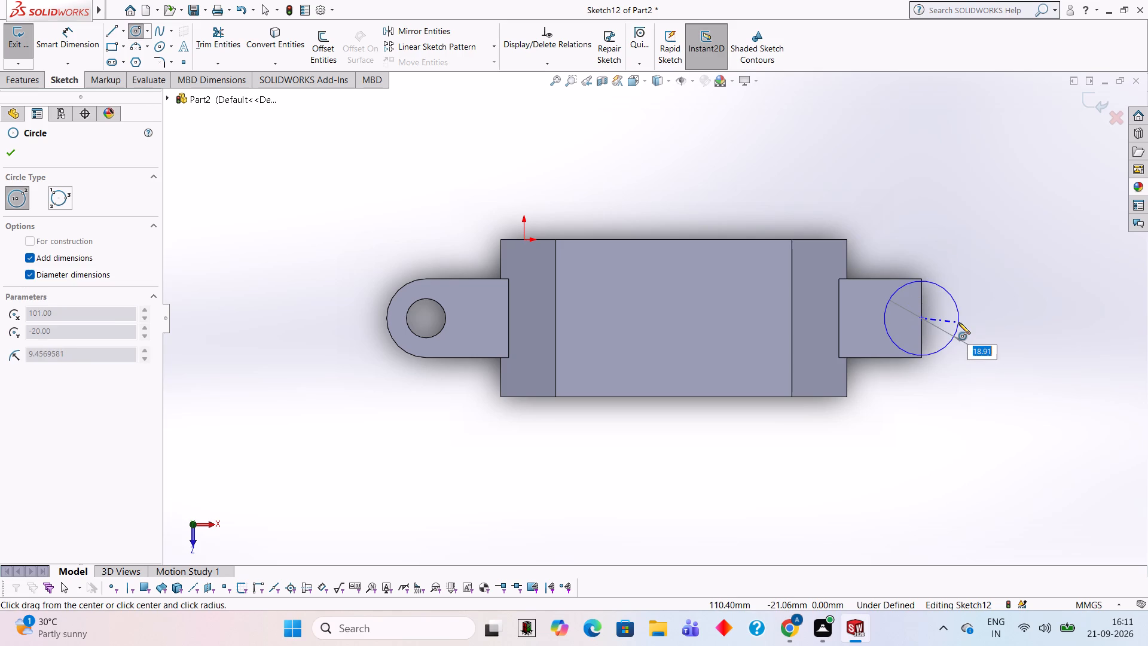
{"action": "type", "text": "20"}
{"action": "key", "text": "Return"}
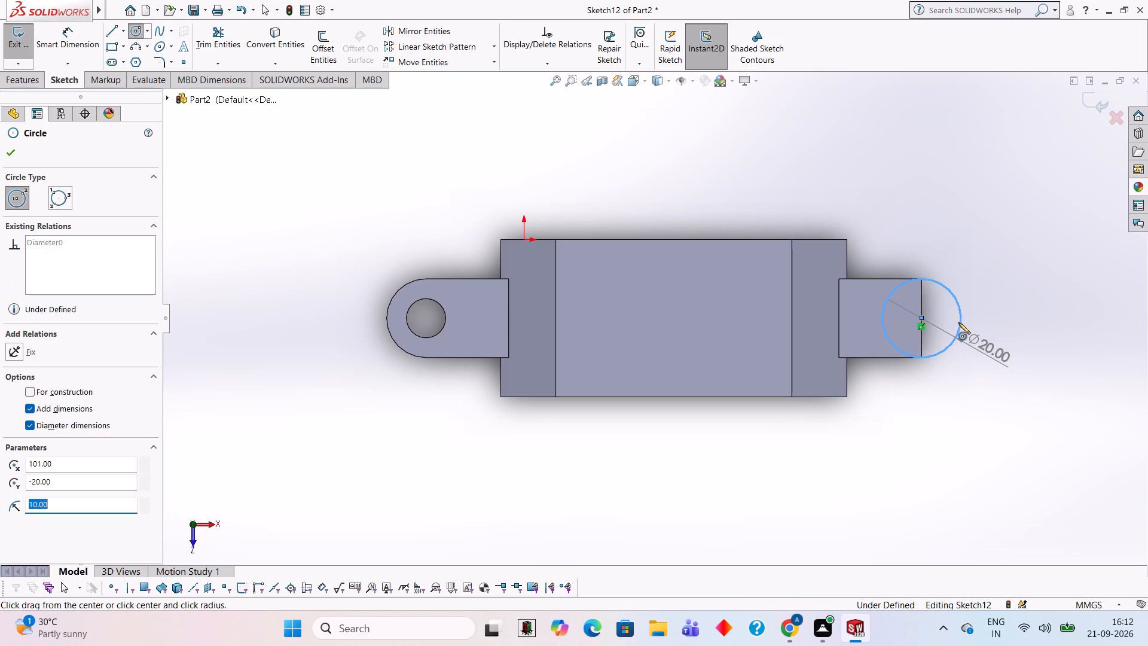
Draw a 20 mm line across the circle along the tab's outer edge and trim away the half overlapping the tab.
{"action": "left_click", "coordinate": [116, 33]}
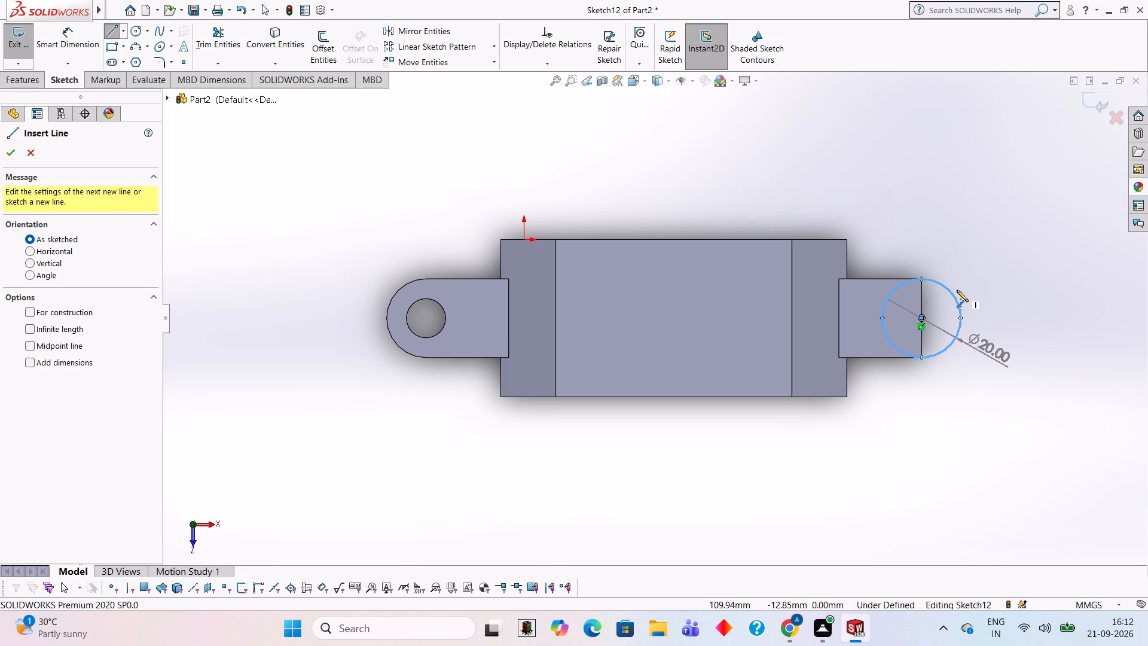
{"action": "left_click", "coordinate": [920, 279]}
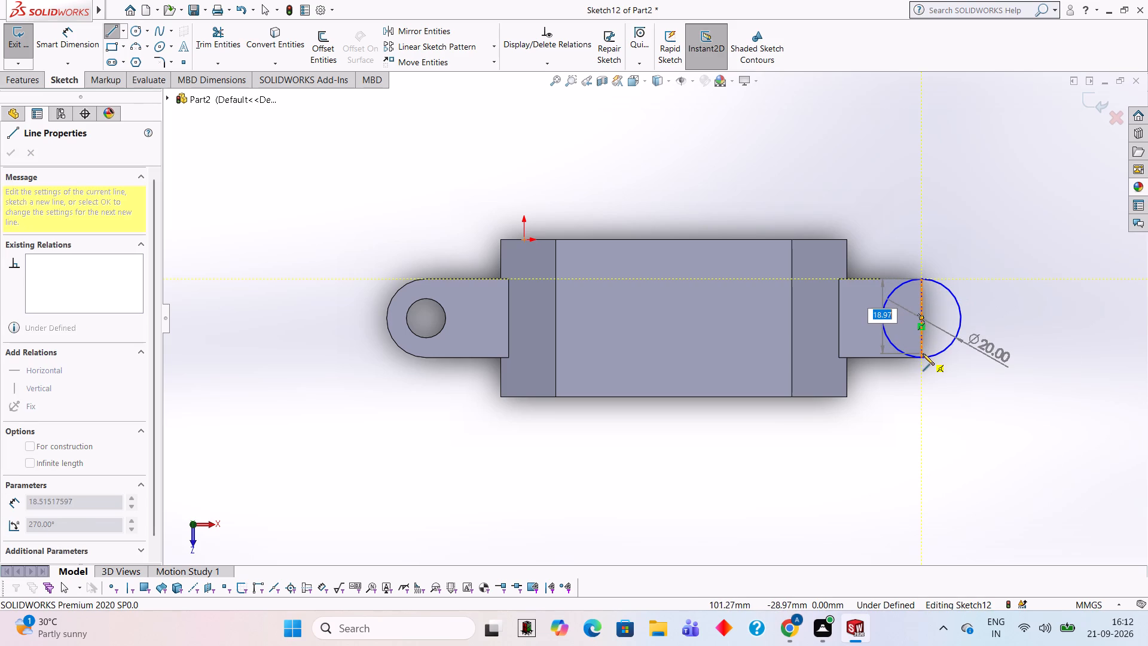
{"action": "left_click", "coordinate": [920, 358]}
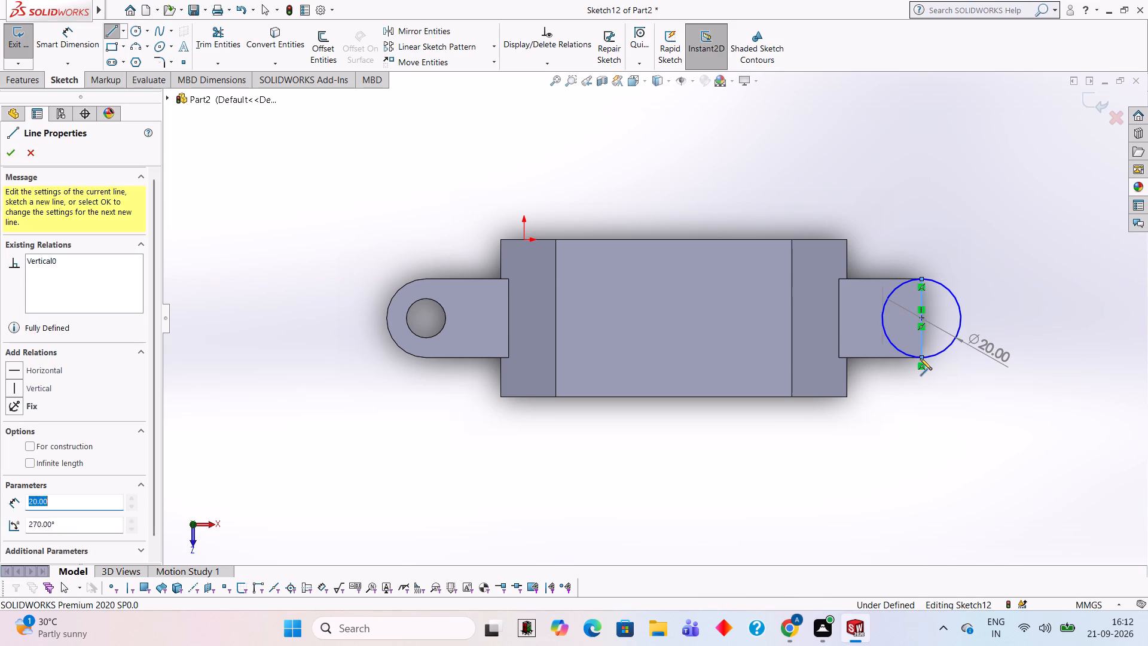
{"action": "key", "text": "Escape"}
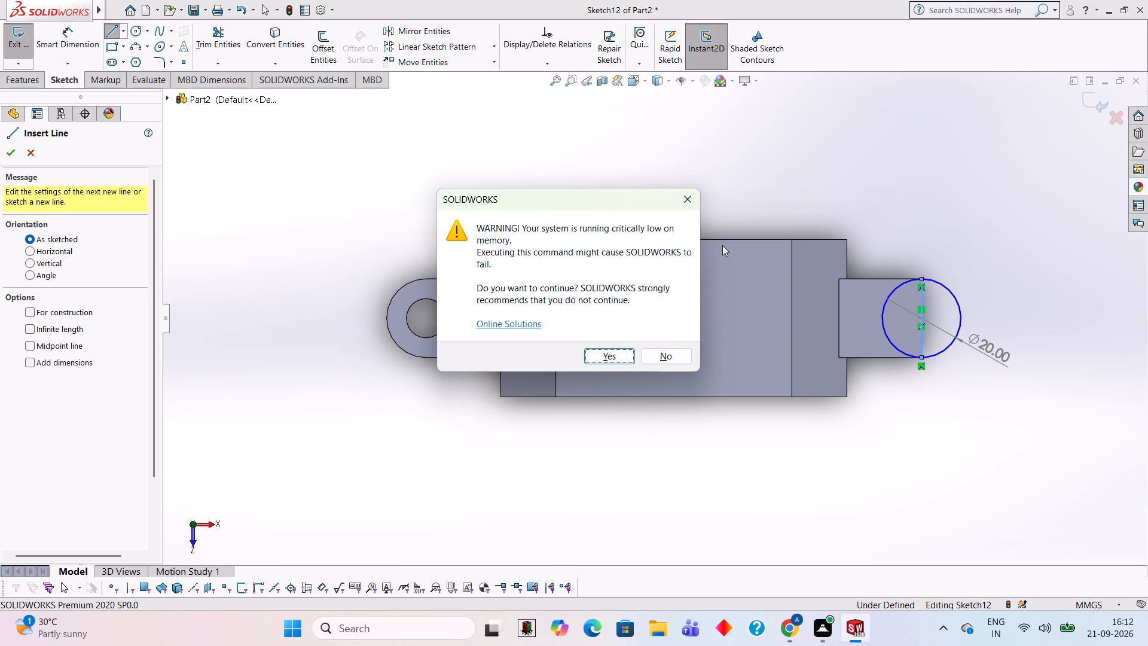
{"action": "left_click", "coordinate": [689, 210]}
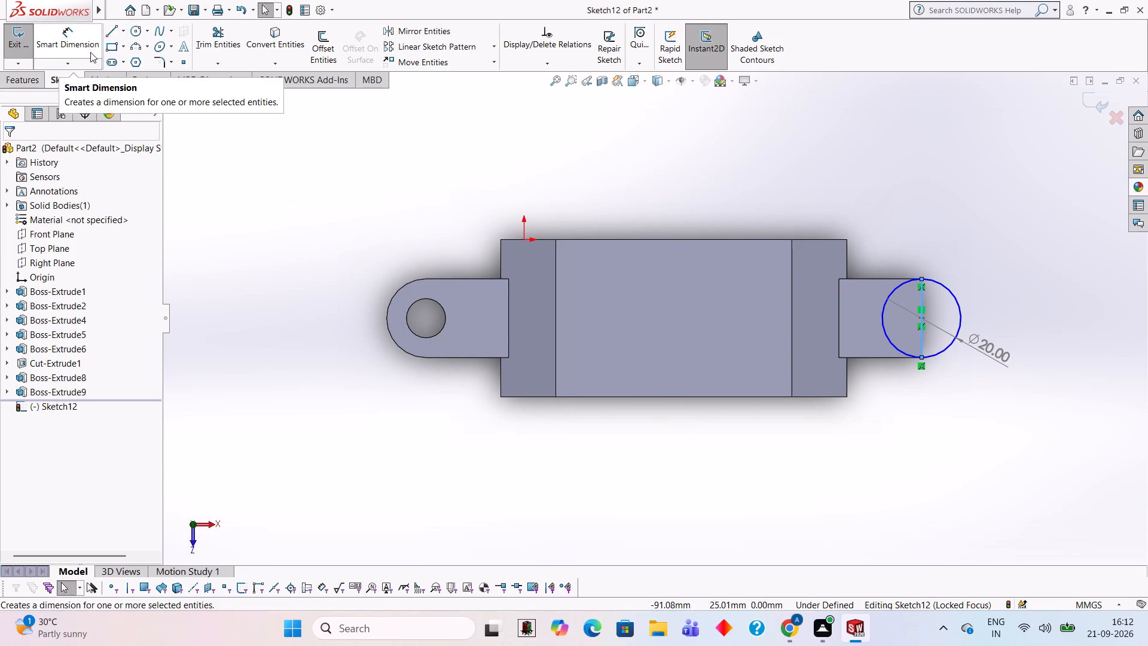
{"action": "left_click", "coordinate": [212, 33]}
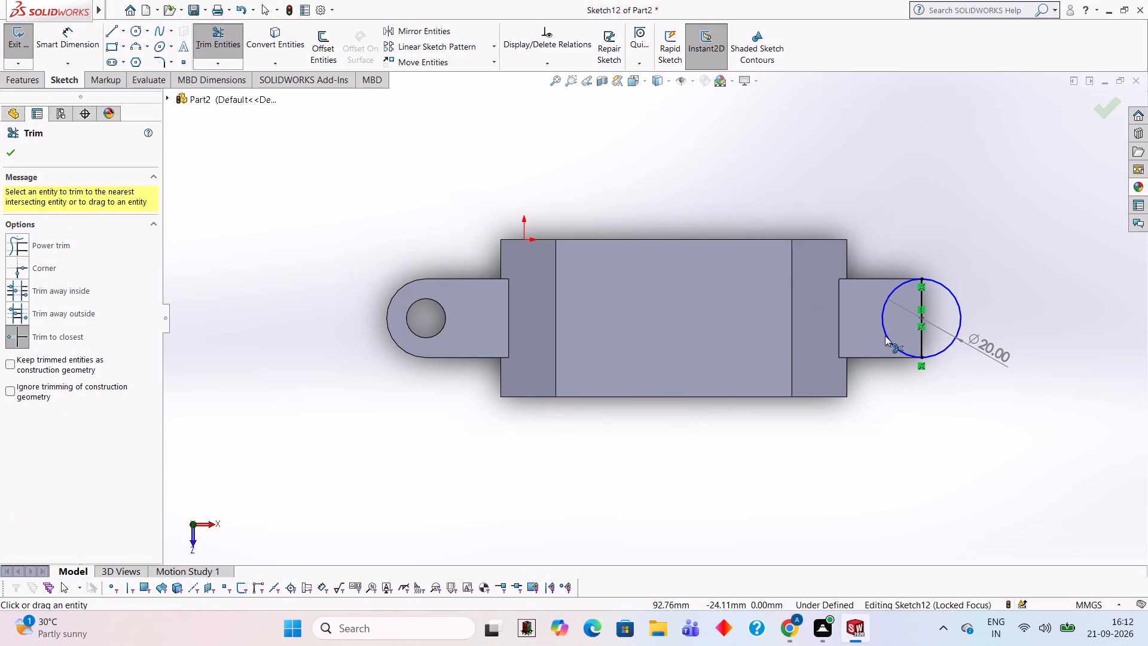
{"action": "left_click", "coordinate": [885, 336]}
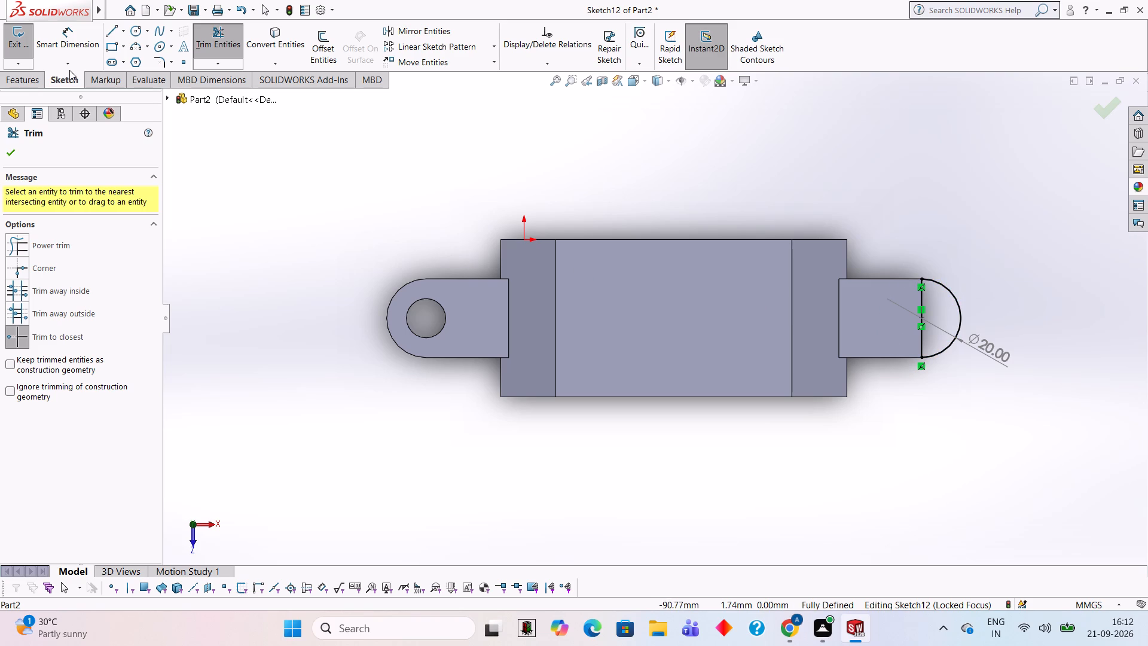
Extrude the half-circle to a blind depth of 10 mm, reversed downward through the tab's thickness, with the result merged.
{"action": "left_click", "coordinate": [31, 80]}
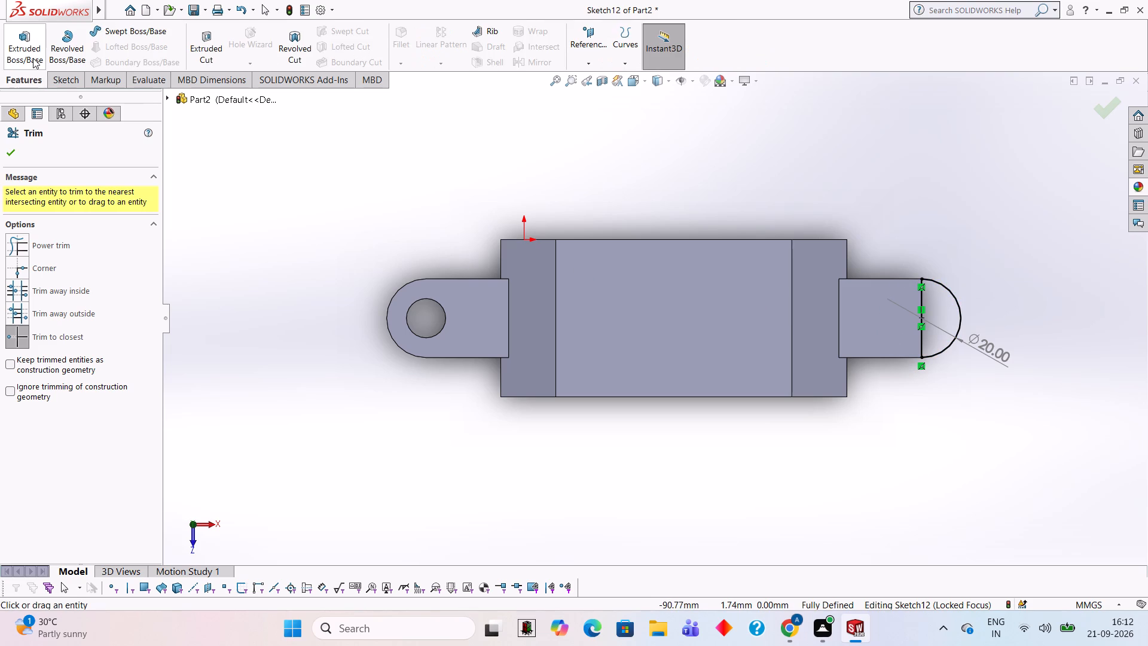
{"action": "left_click", "coordinate": [33, 58]}
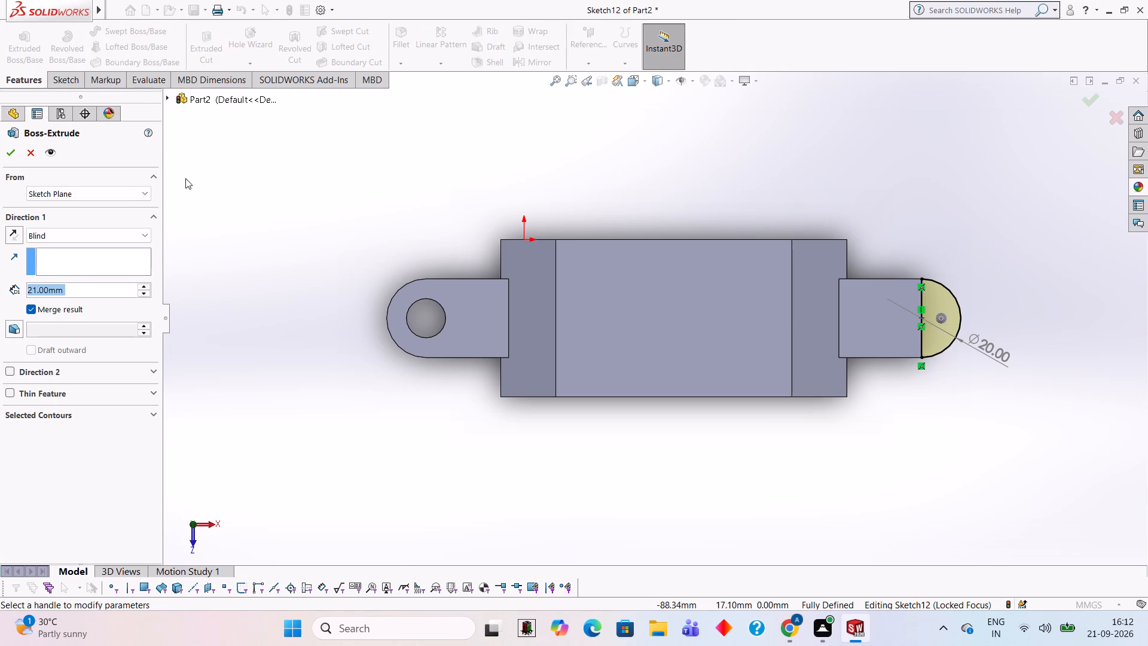
{"action": "type", "text": "10"}
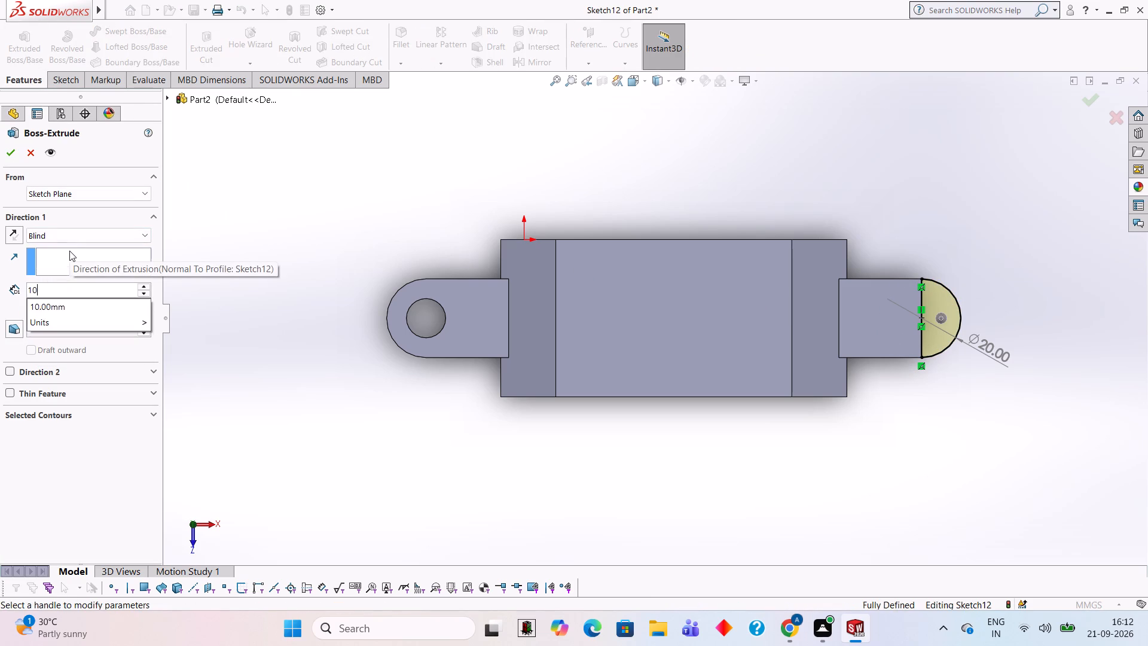
{"action": "key", "text": "Return"}
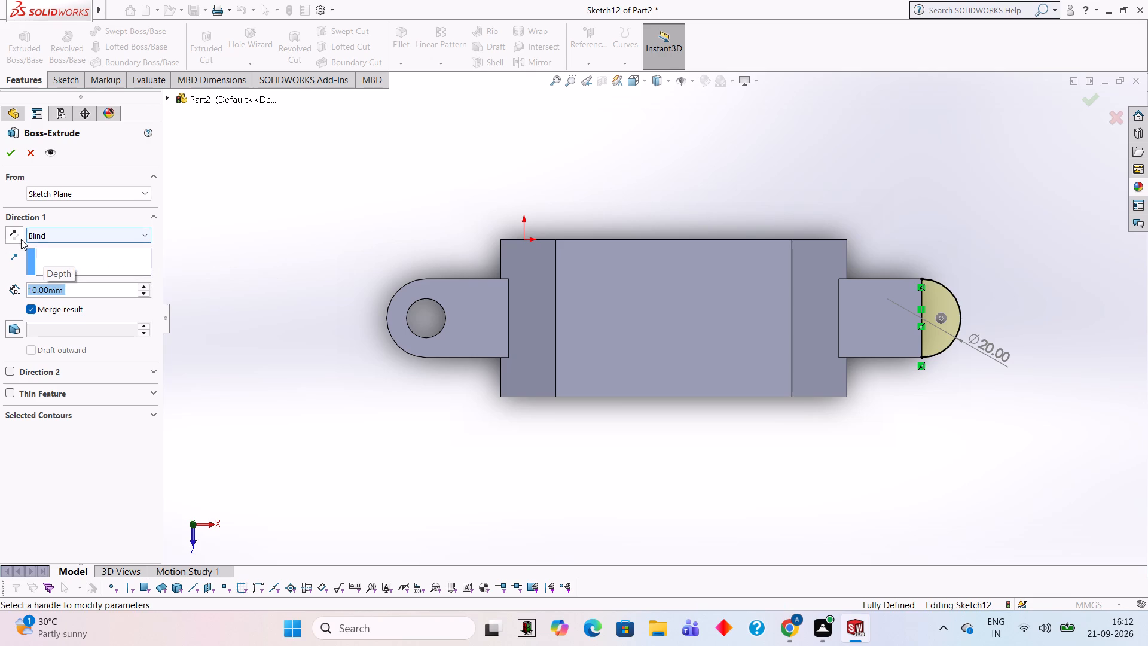
{"action": "left_click", "coordinate": [21, 239]}
{"action": "left_click", "coordinate": [5, 154]}
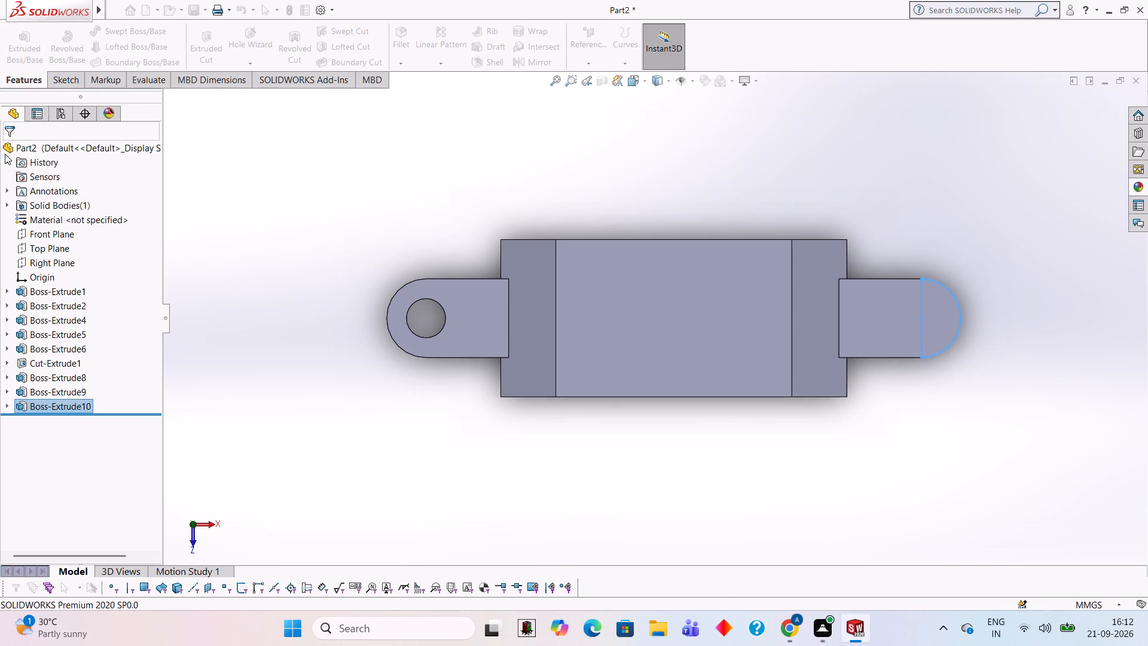
{"action": "left_click", "coordinate": [911, 413]}
On the newly rounded lug's top face, sketch a 10 mm diameter circle concentric with the rounded end.
{"action": "middle_click_drag", "start_coordinate": [899, 440], "coordinate": [883, 270]}
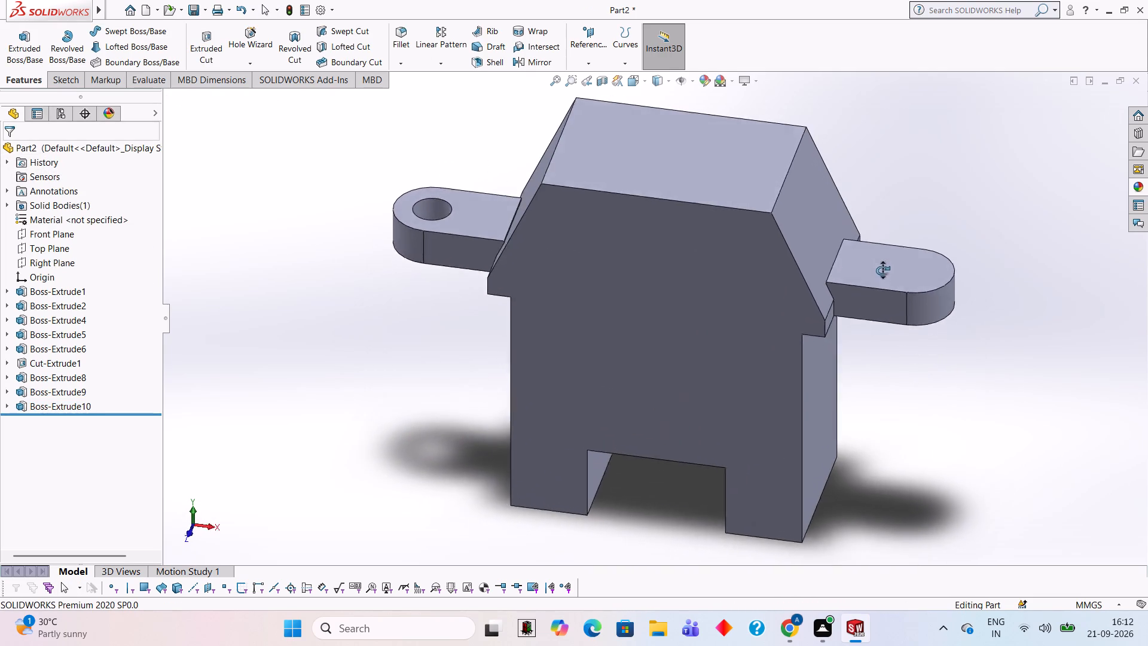
{"action": "middle_click_drag", "start_coordinate": [883, 270], "coordinate": [891, 275]}
{"action": "left_click", "coordinate": [955, 373]}
{"action": "middle_click_drag", "start_coordinate": [941, 186], "coordinate": [949, 250]}
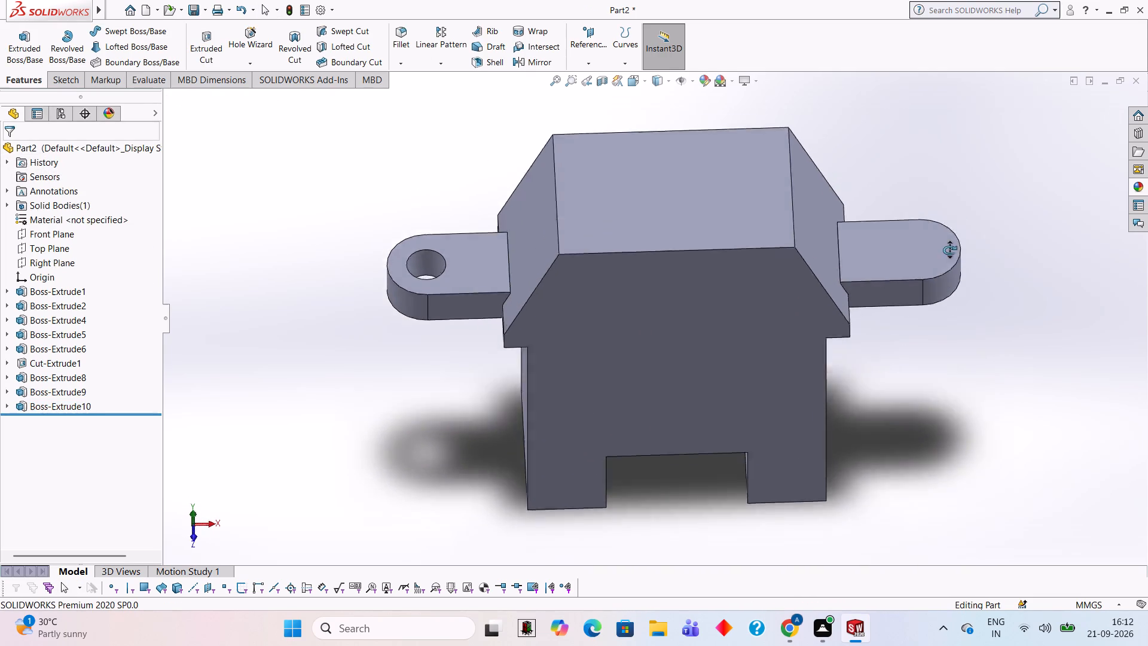
{"action": "middle_click_drag", "start_coordinate": [949, 250], "coordinate": [955, 376]}
{"action": "left_click", "coordinate": [908, 295]}
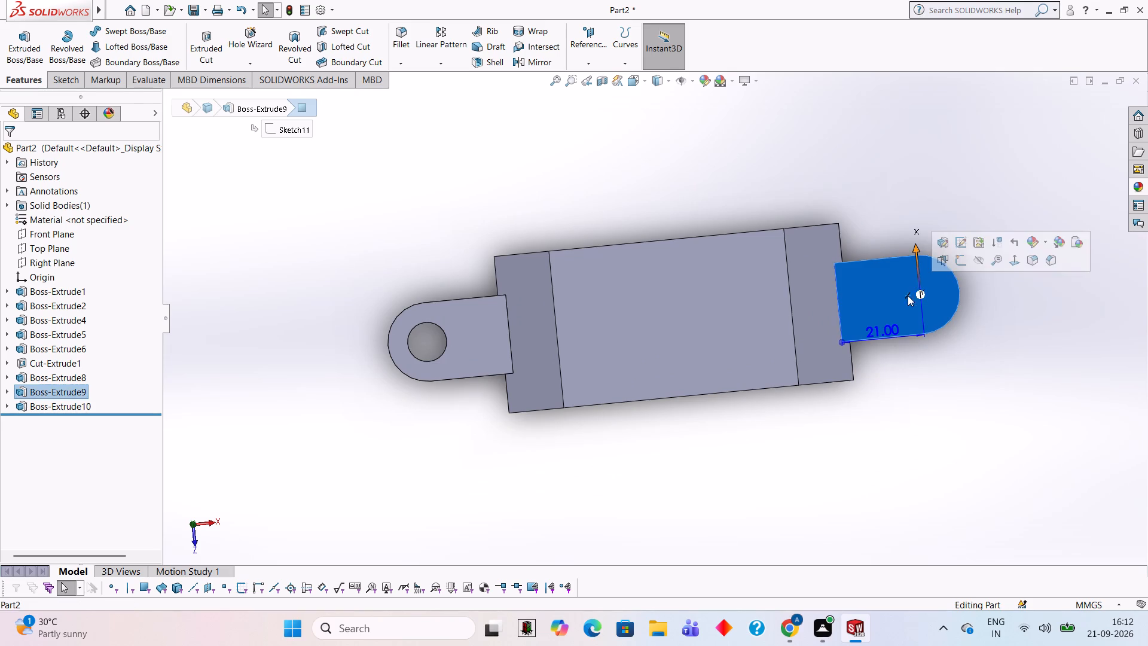
{"action": "left_click", "coordinate": [957, 265]}
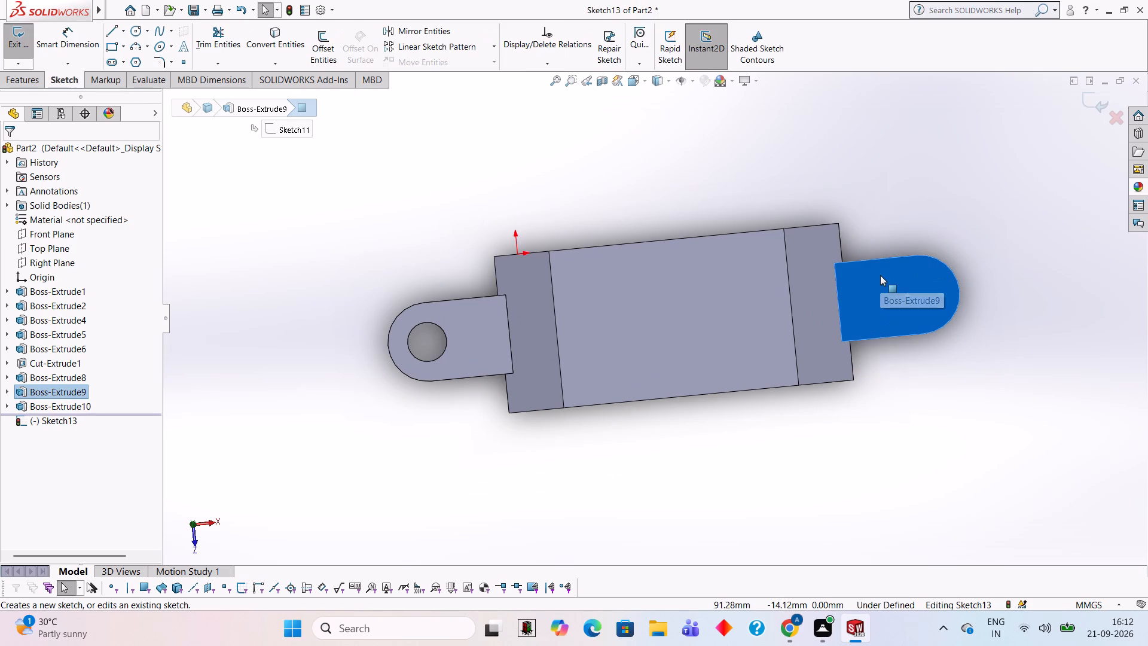
{"action": "key", "text": "ctrl+8"}
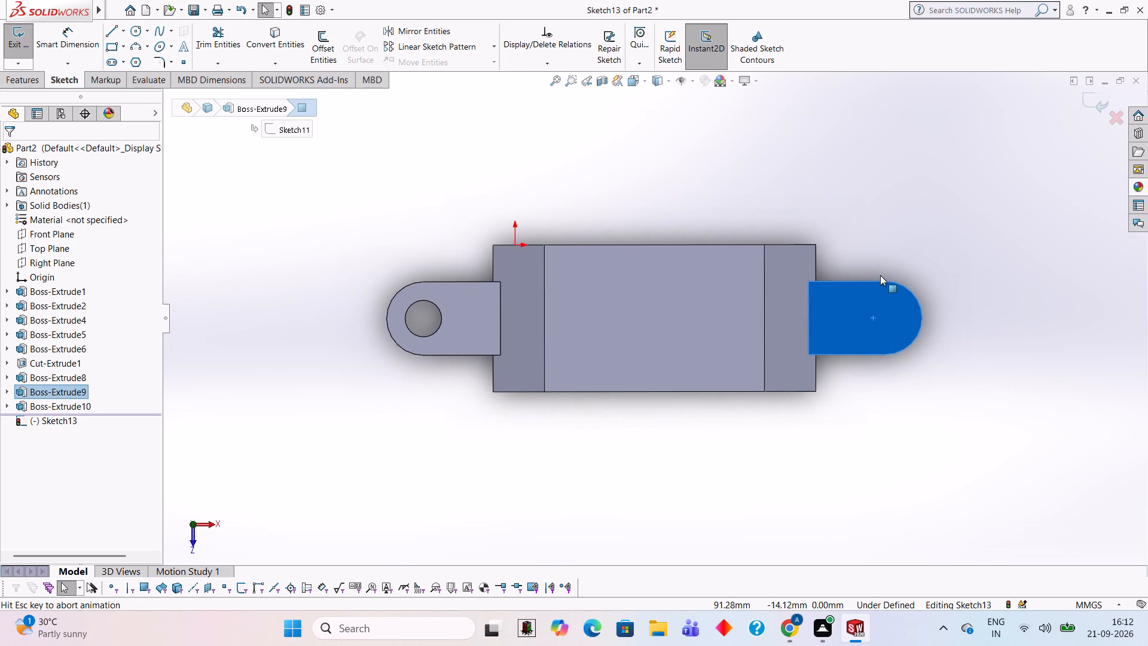
{"action": "left_click", "coordinate": [135, 32]}
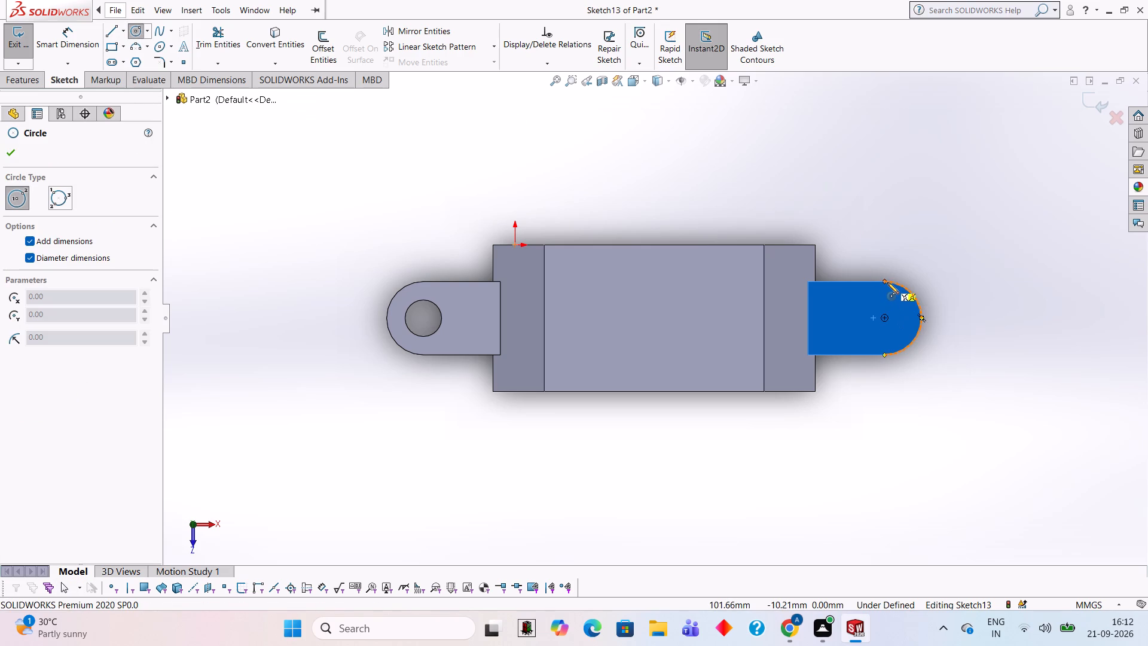
{"action": "left_click", "coordinate": [884, 317]}
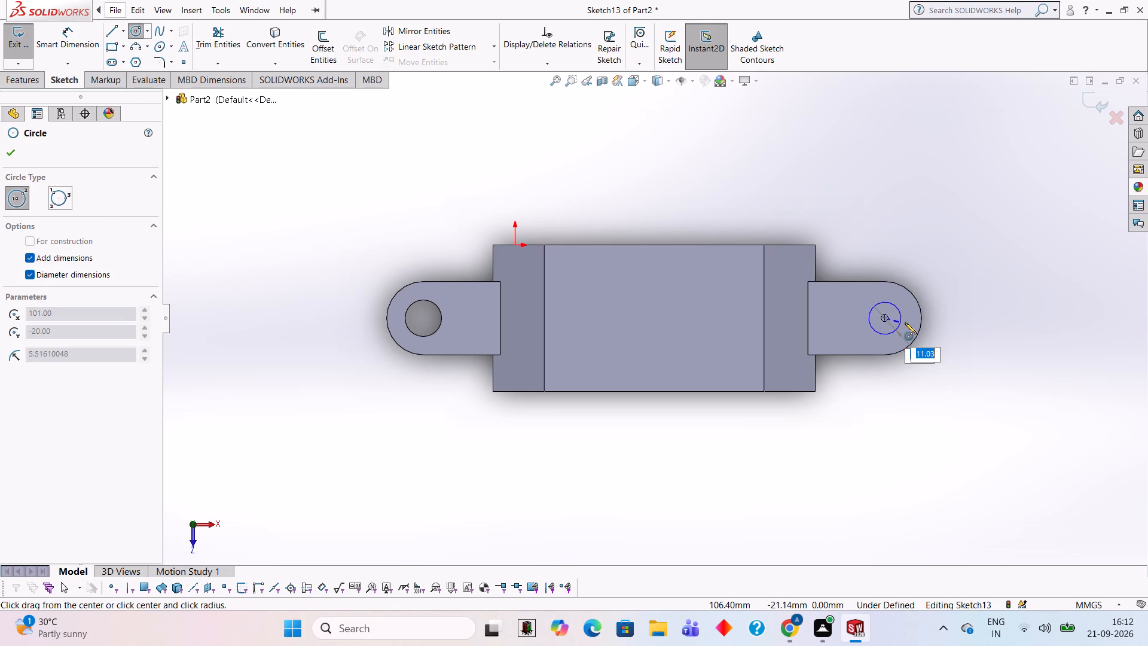
{"action": "type", "text": "10"}
{"action": "key", "text": "Return"}
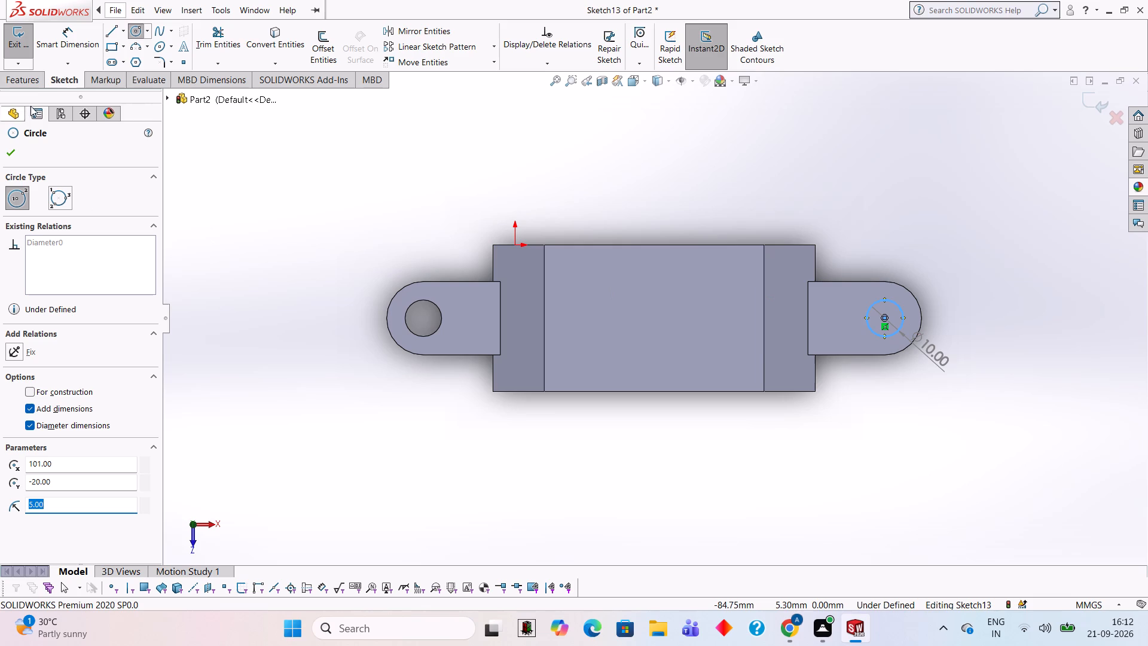
Cut-extrude the 10 mm circle to a blind depth of 10 mm through the lug.
{"action": "left_click", "coordinate": [35, 78]}
{"action": "left_click", "coordinate": [213, 45]}
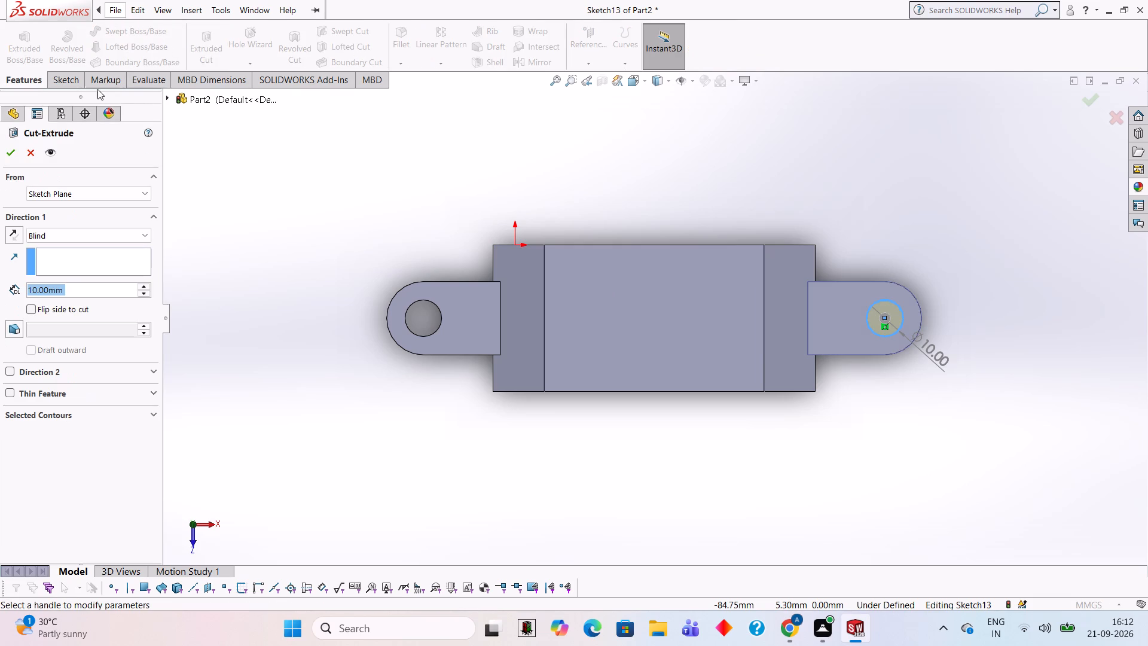
{"action": "left_click", "coordinate": [10, 154]}
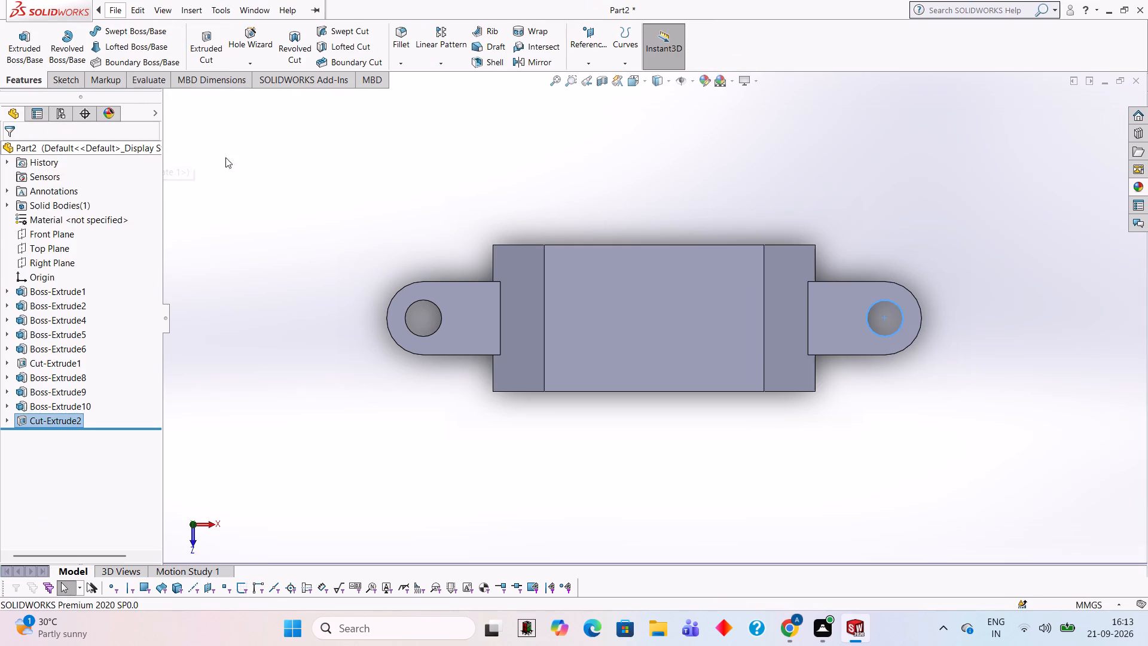
{"action": "left_click", "coordinate": [313, 164]}
Examine the part from several angles, comparing the two holed lugs and the tapered upper body.
{"action": "middle_click_drag", "start_coordinate": [933, 469], "coordinate": [932, 324]}
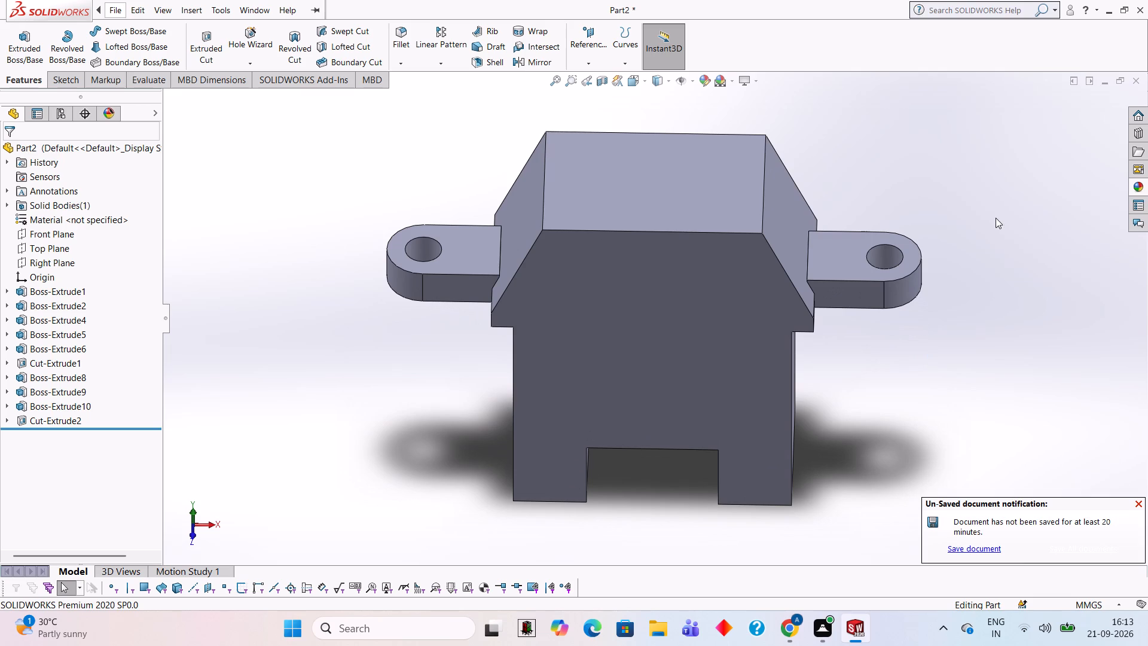
{"action": "middle_click_drag", "start_coordinate": [893, 417], "coordinate": [943, 370]}
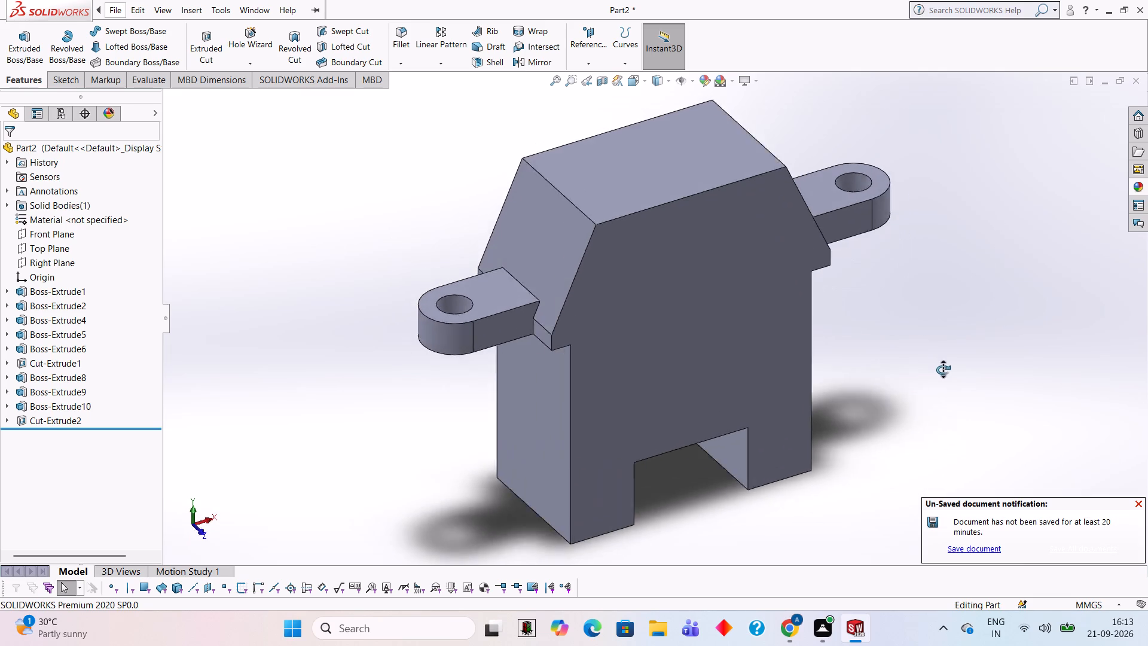
{"action": "middle_click_drag", "start_coordinate": [943, 370], "coordinate": [938, 364]}
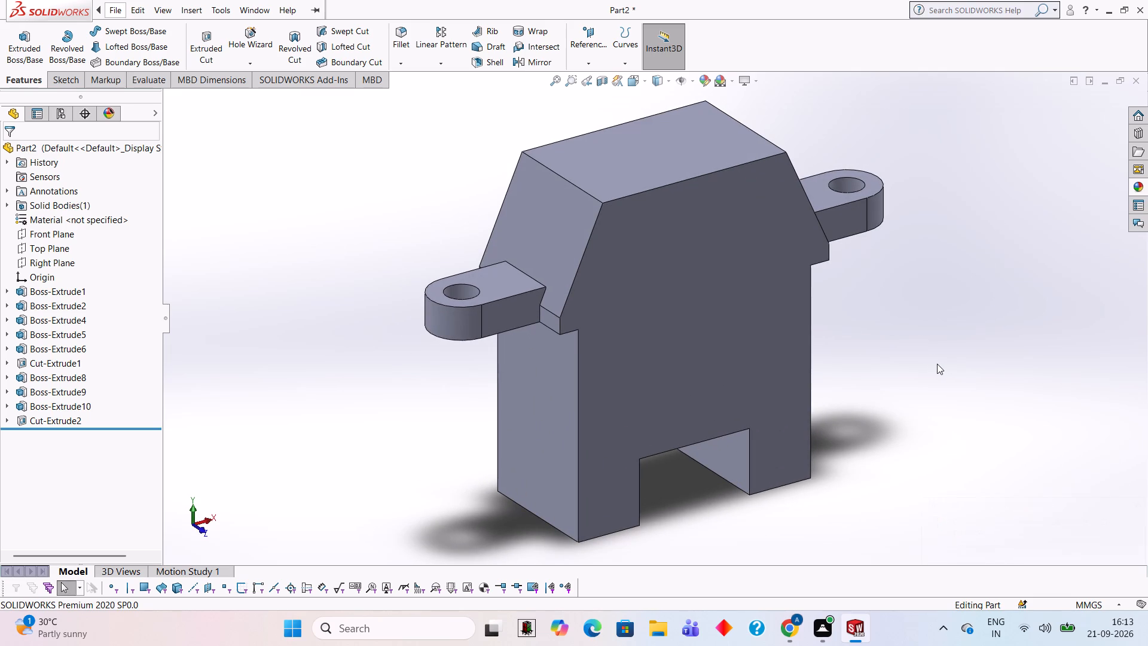
{"action": "middle_click_drag", "start_coordinate": [934, 350], "coordinate": [901, 391]}
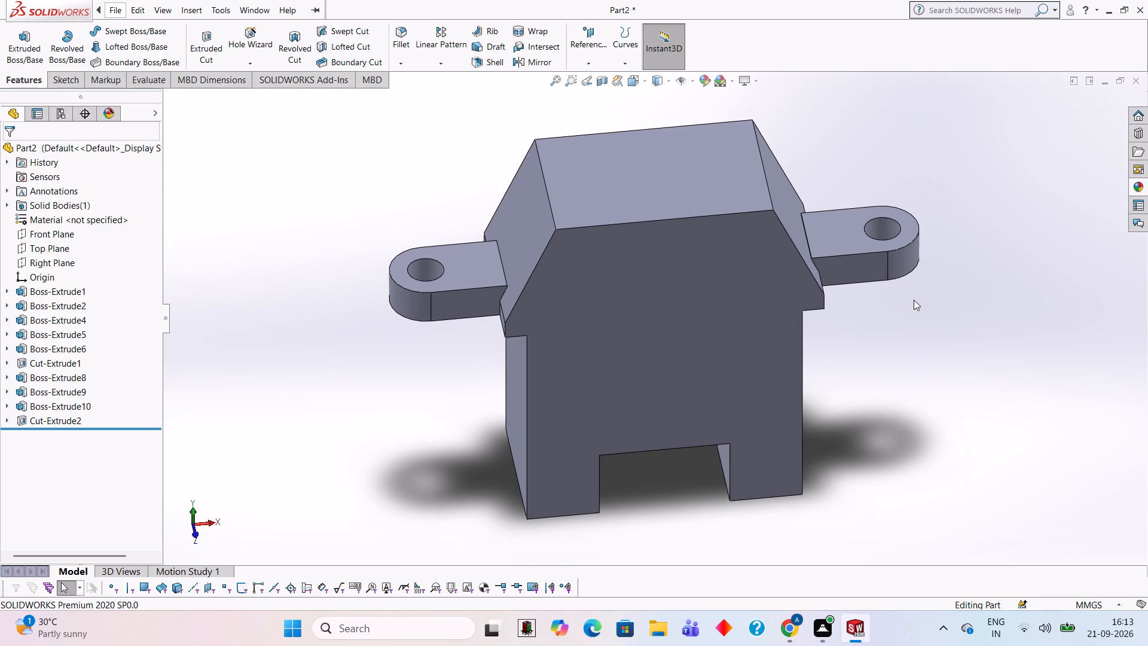
{"action": "middle_click_drag", "start_coordinate": [988, 243], "coordinate": [976, 218]}
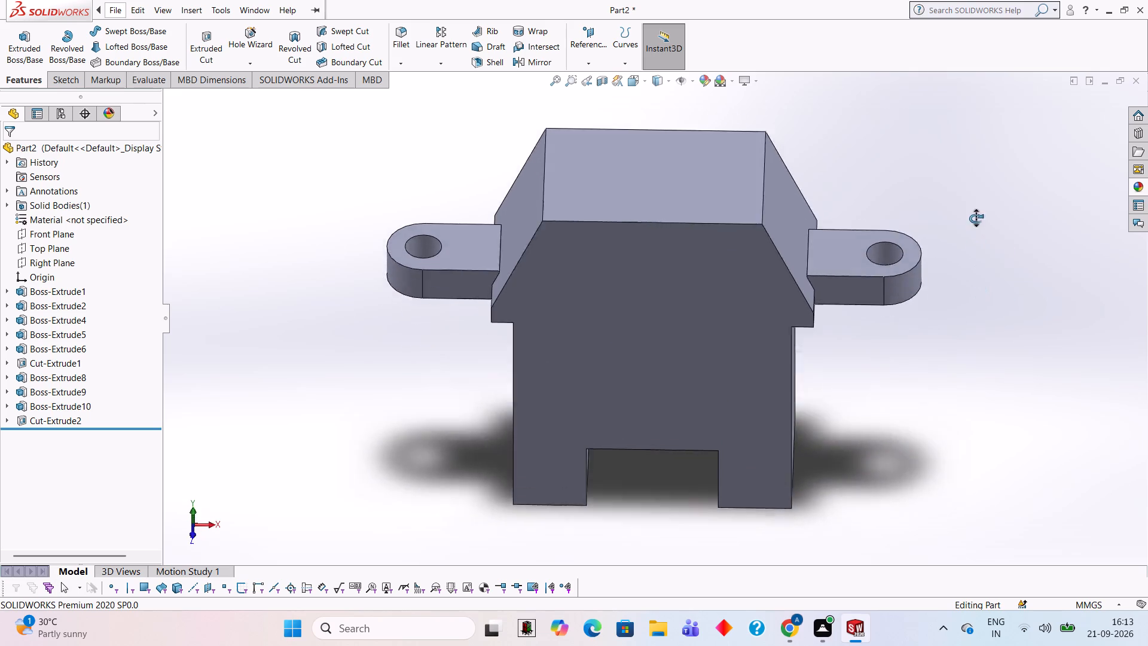
{"action": "middle_click_drag", "start_coordinate": [976, 218], "coordinate": [967, 398]}
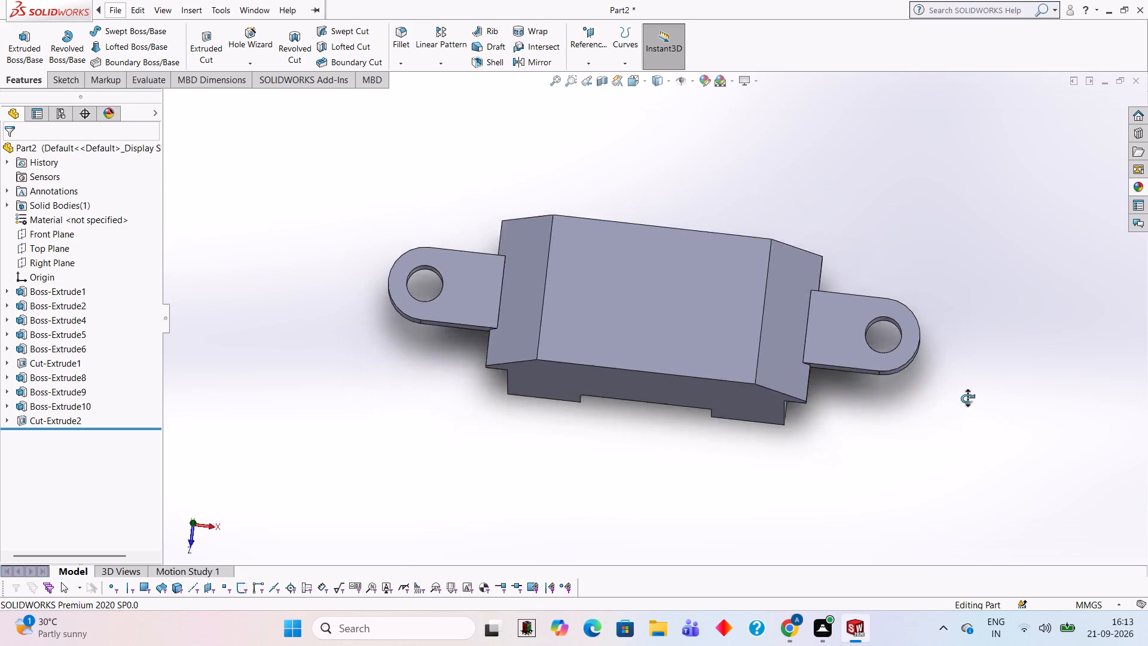
{"action": "middle_click_drag", "start_coordinate": [967, 398], "coordinate": [970, 183]}
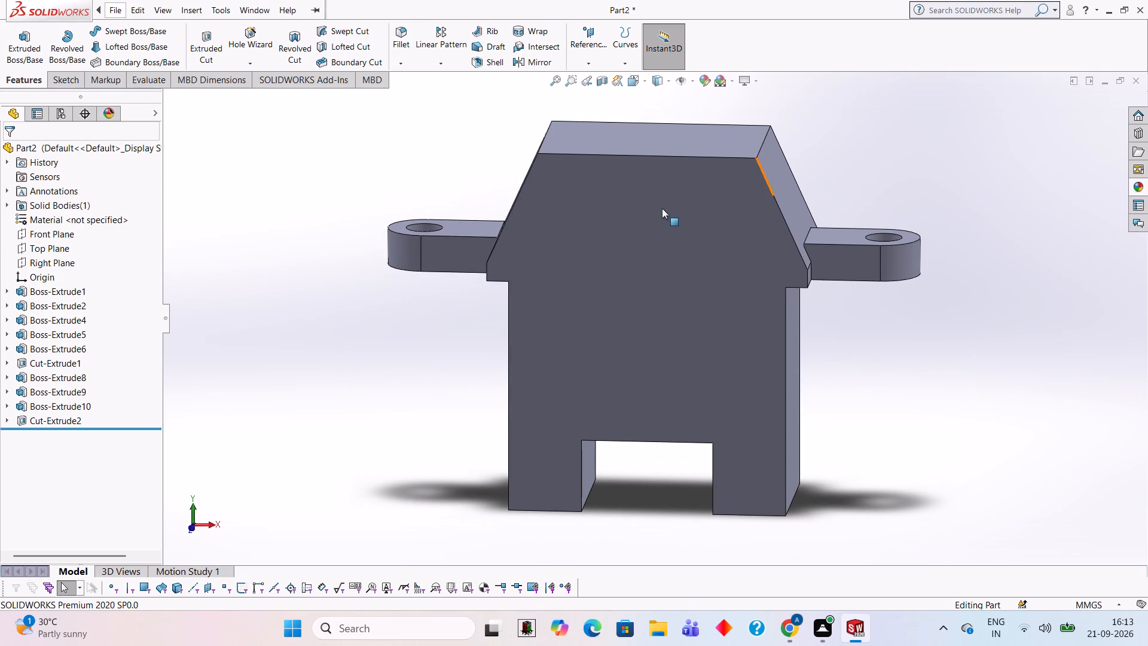
On the block's large front face, sketch a 60 mm diameter circle centred on the midpoint of the tapered body's top edge.
{"action": "left_click", "coordinate": [661, 211]}
{"action": "left_click", "coordinate": [711, 179]}
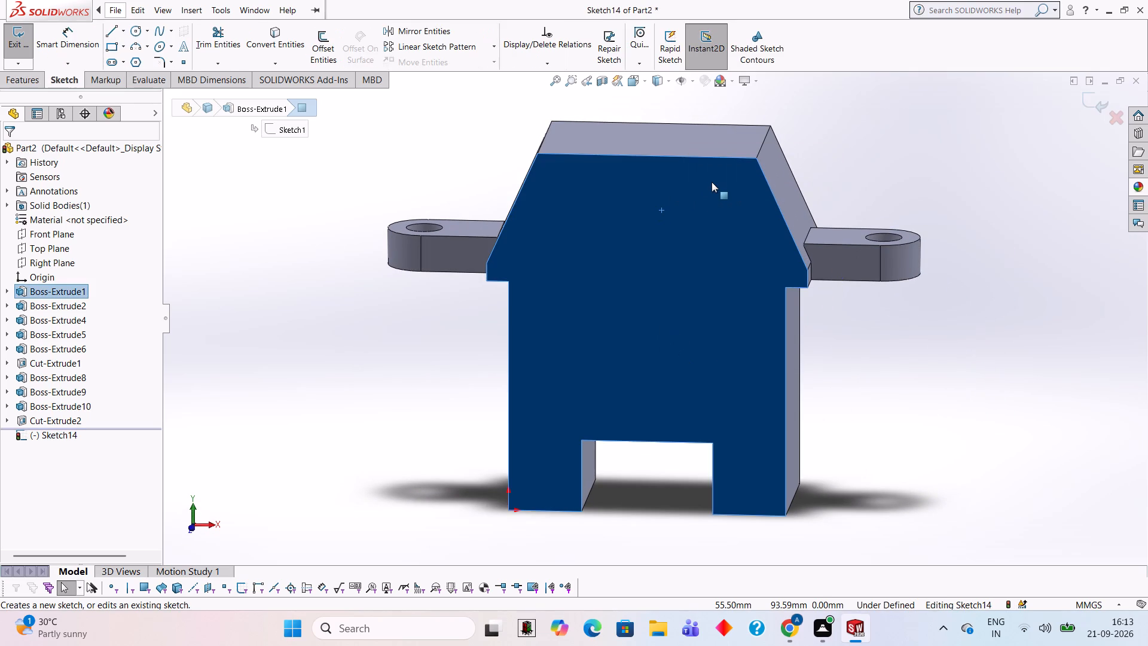
{"action": "key", "text": "ctrl+8"}
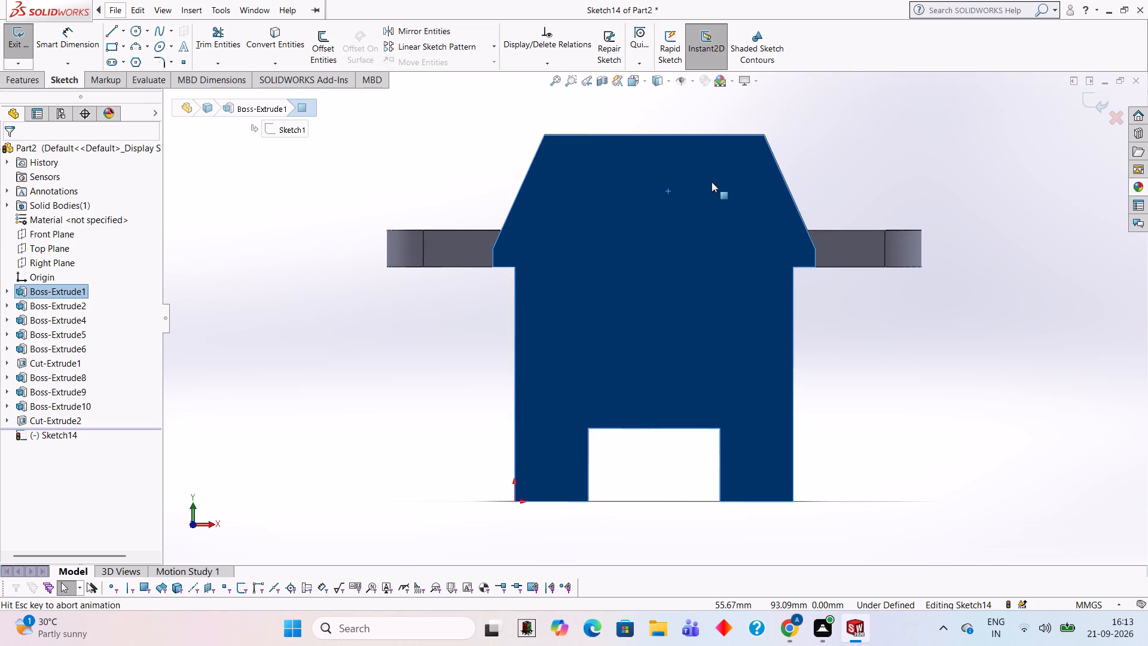
{"action": "scroll", "coordinate": [749, 191], "scroll_direction": "up", "scroll_amount": 3}
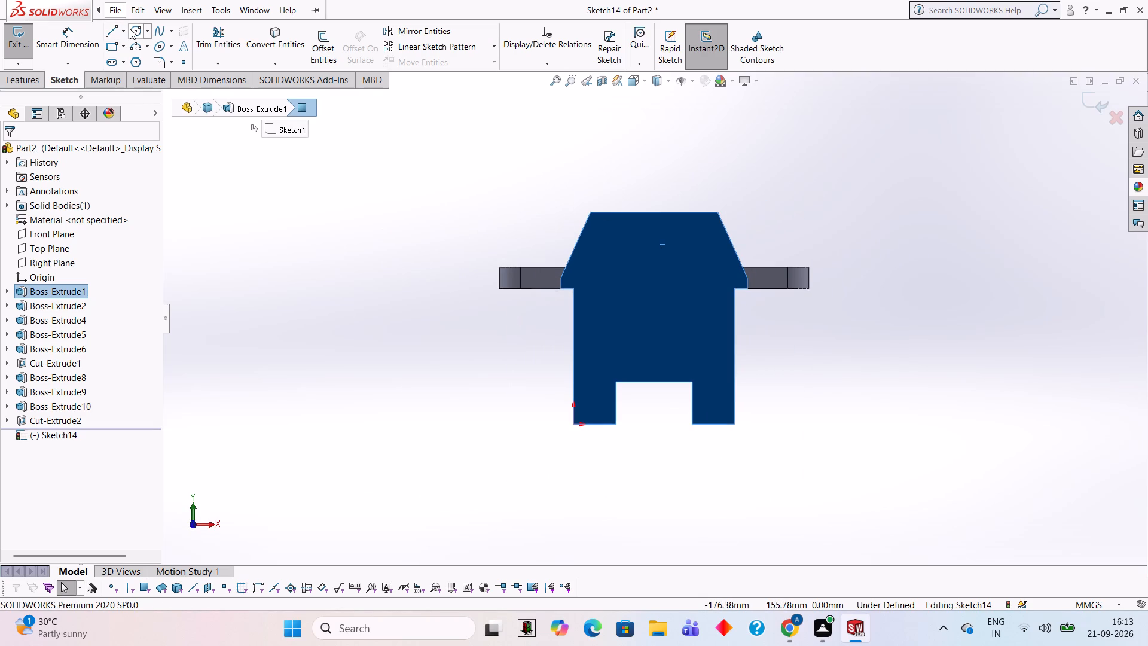
{"action": "left_click", "coordinate": [130, 29]}
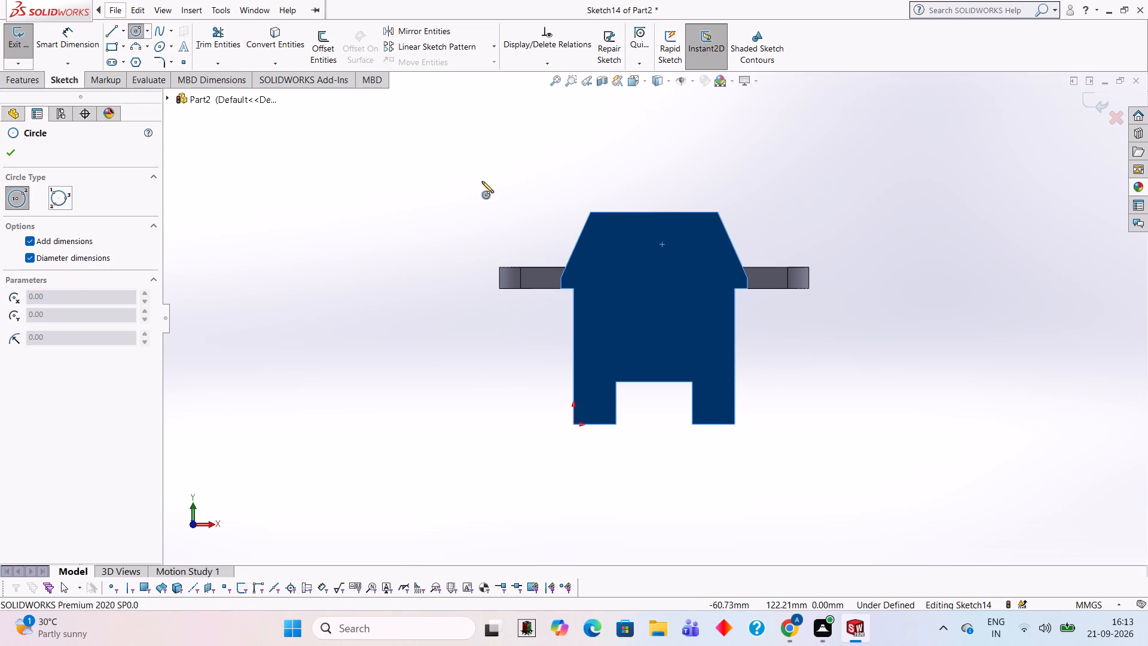
{"action": "left_click", "coordinate": [654, 212]}
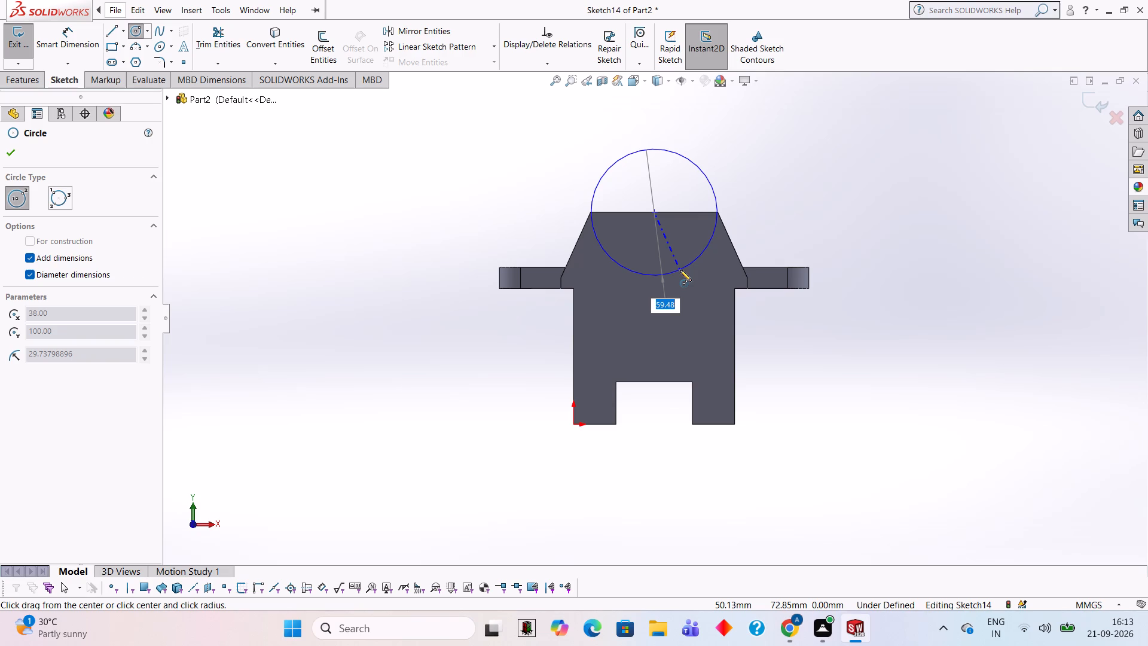
{"action": "type", "text": "60"}
{"action": "key", "text": "Return"}
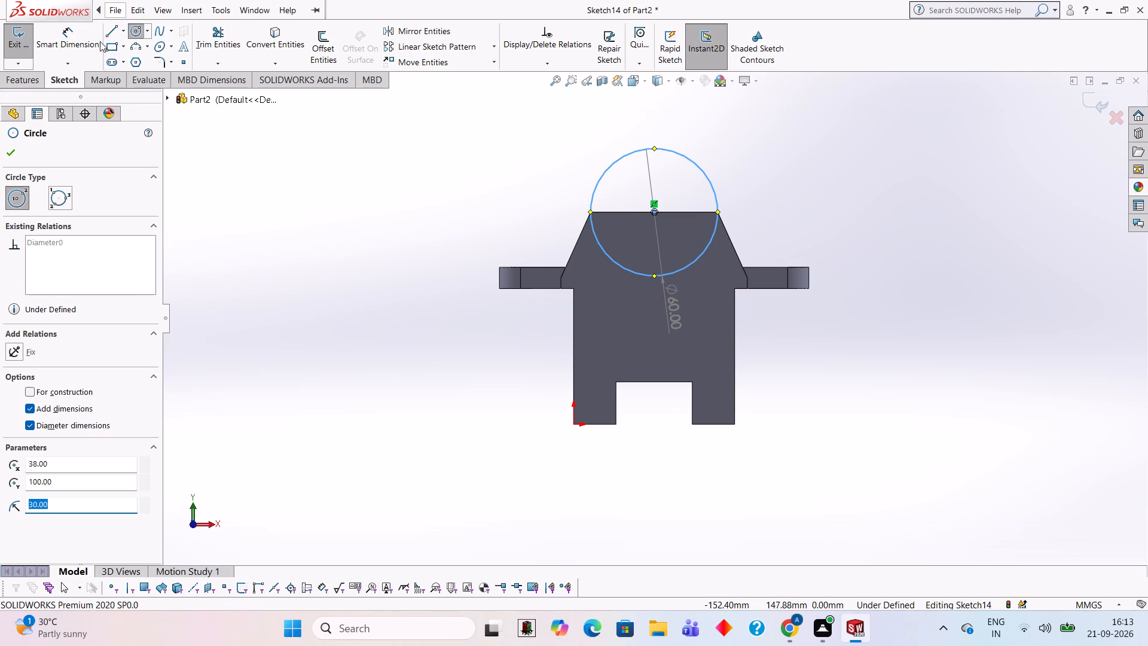
Sketch a 60 mm horizontal line across the circle's diameter, between the corners of the tapered body's top edge.
{"action": "left_click", "coordinate": [114, 28]}
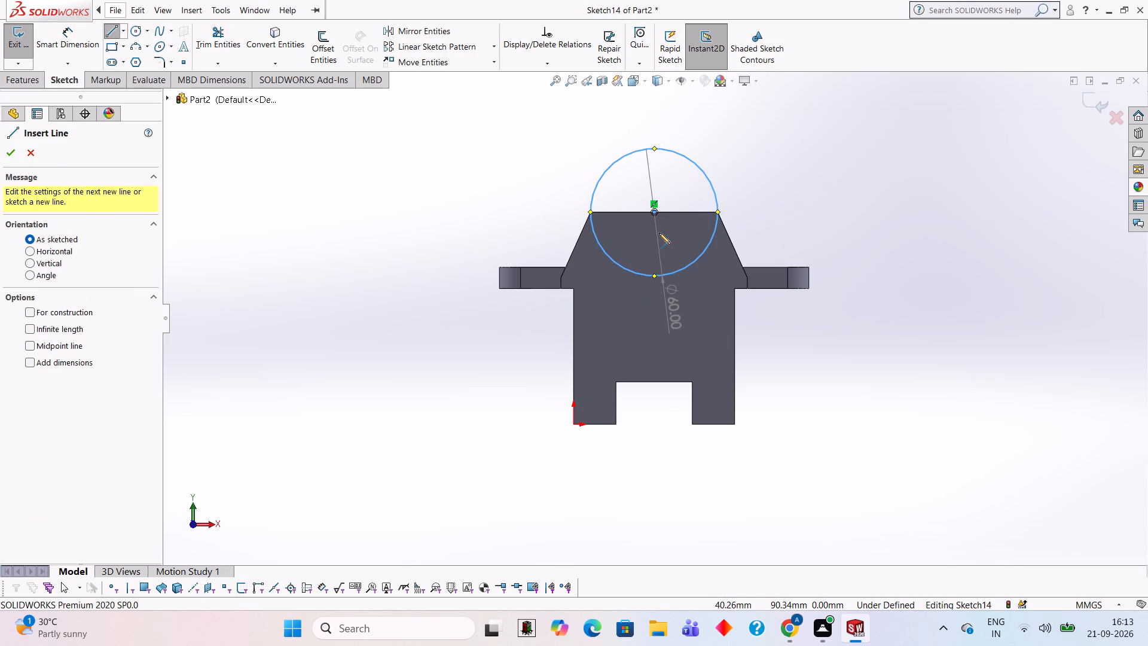
{"action": "left_click", "coordinate": [589, 211]}
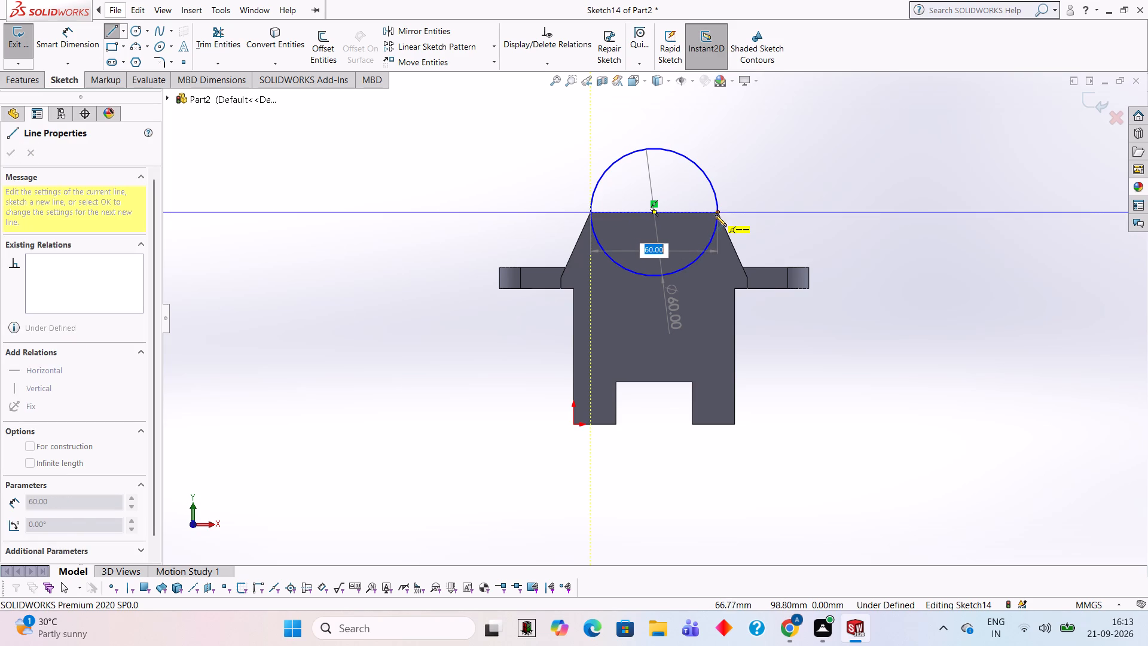
{"action": "left_click", "coordinate": [717, 209]}
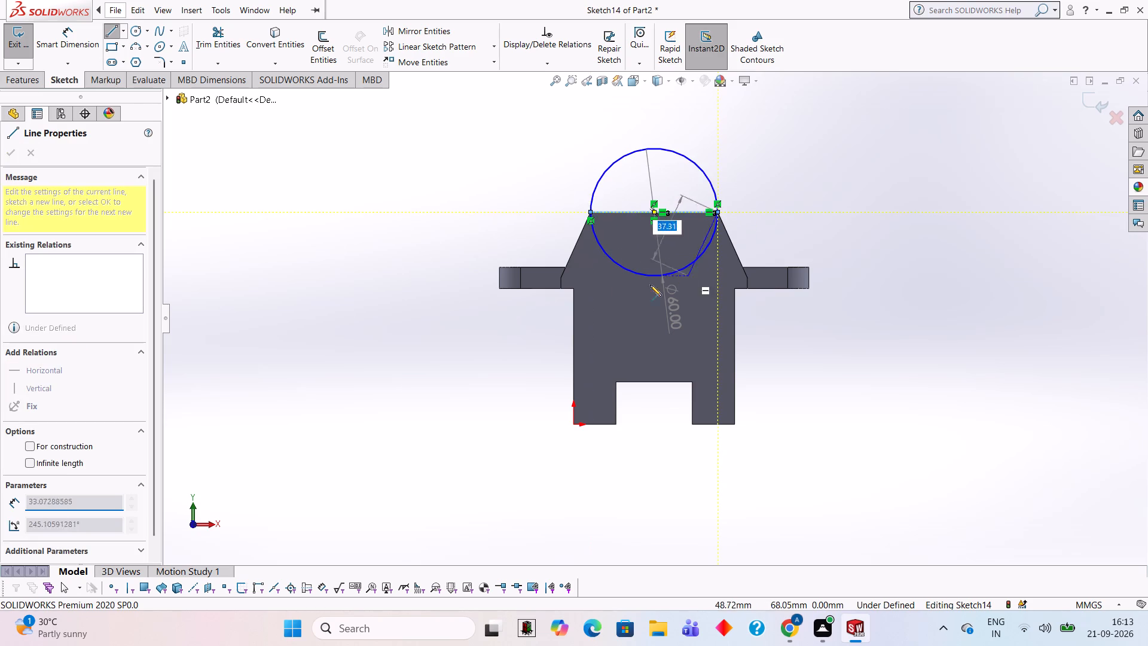
{"action": "key", "text": "Escape"}
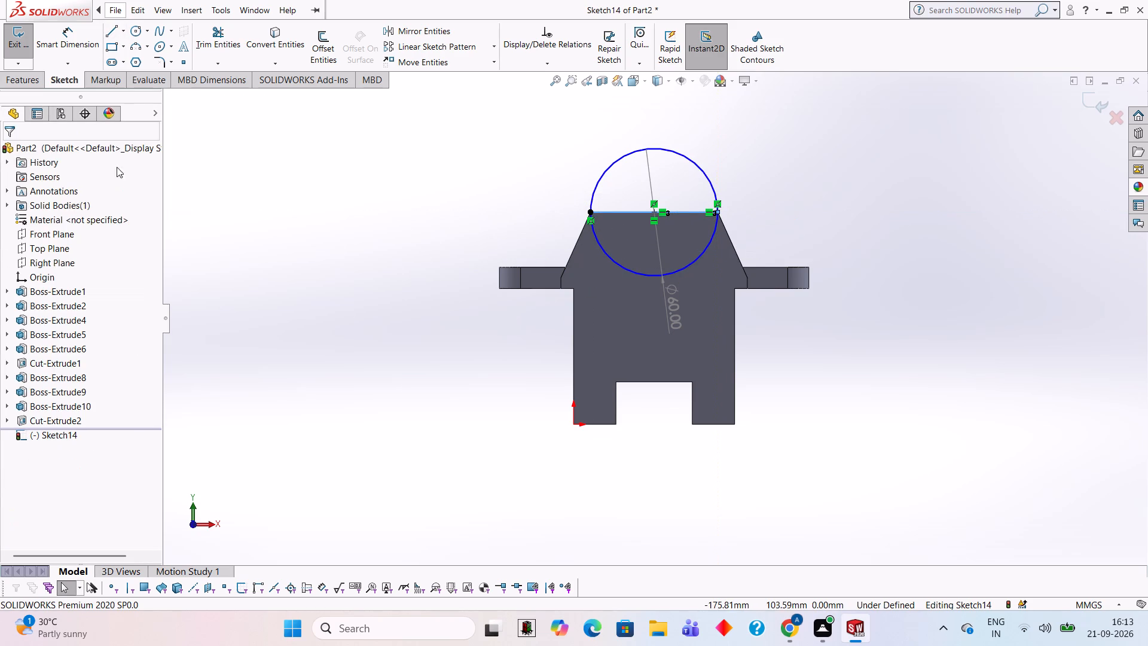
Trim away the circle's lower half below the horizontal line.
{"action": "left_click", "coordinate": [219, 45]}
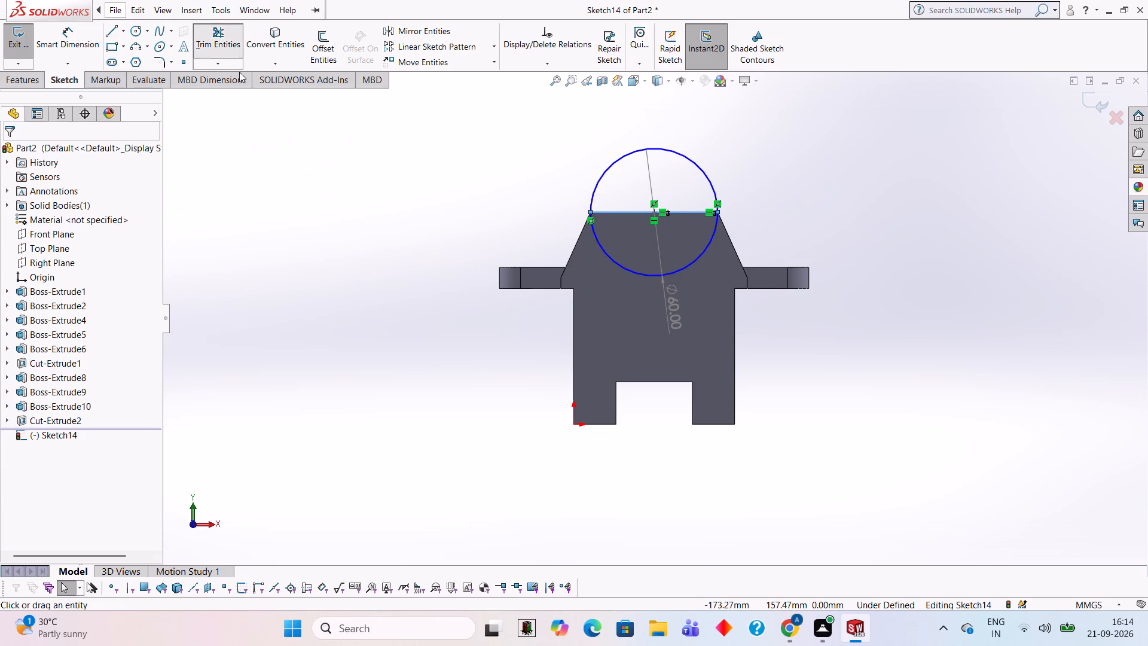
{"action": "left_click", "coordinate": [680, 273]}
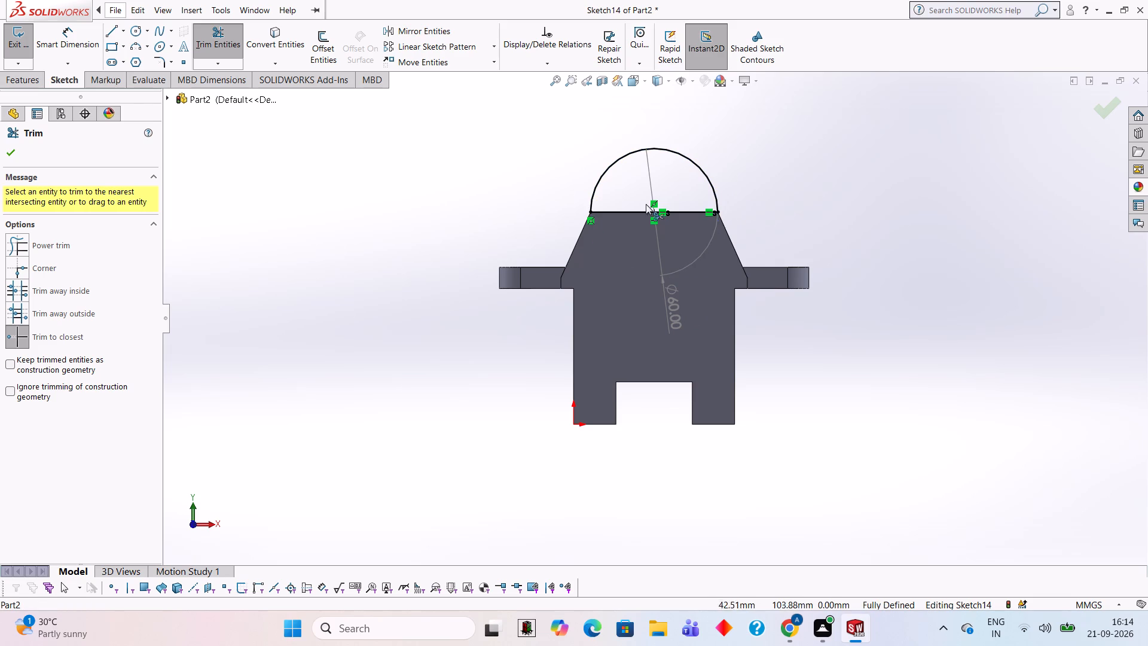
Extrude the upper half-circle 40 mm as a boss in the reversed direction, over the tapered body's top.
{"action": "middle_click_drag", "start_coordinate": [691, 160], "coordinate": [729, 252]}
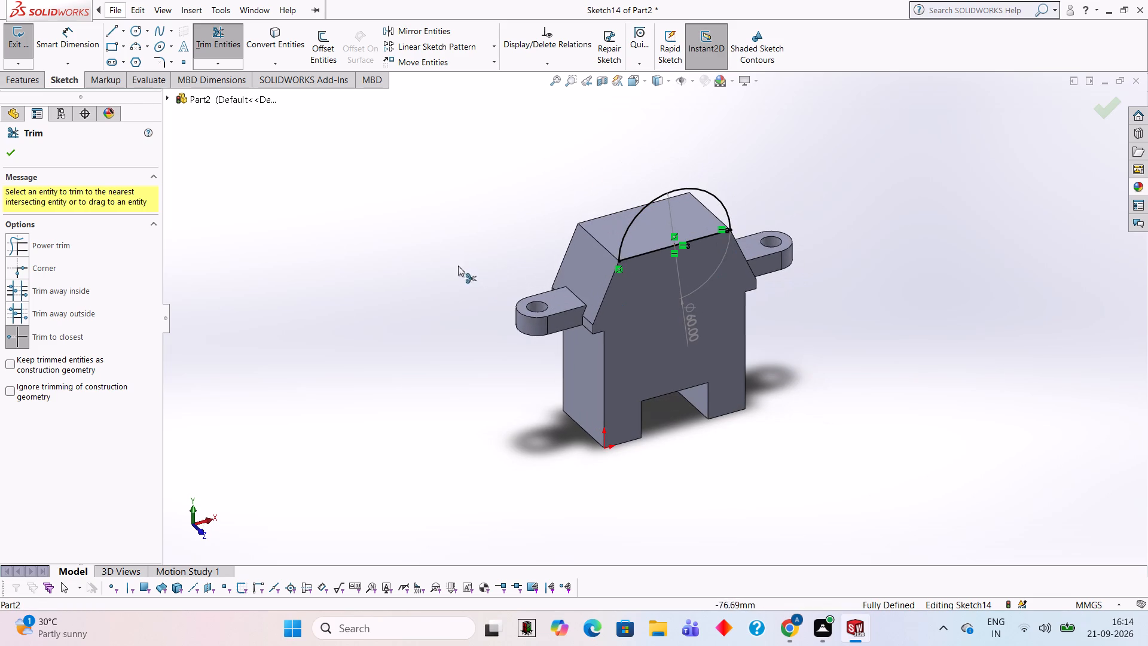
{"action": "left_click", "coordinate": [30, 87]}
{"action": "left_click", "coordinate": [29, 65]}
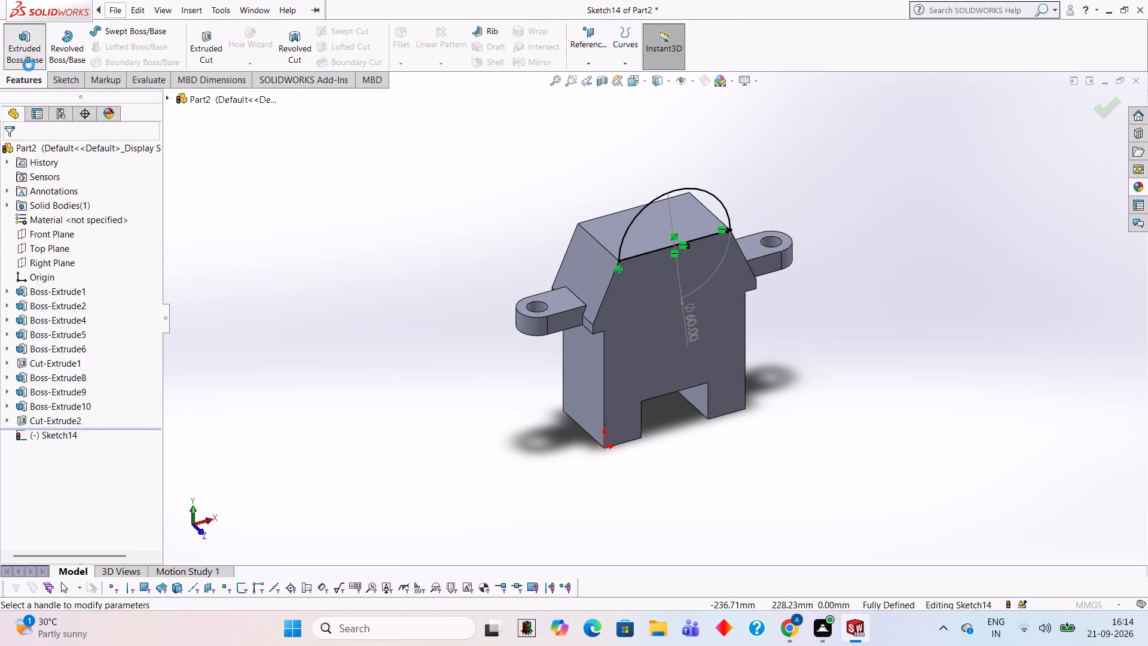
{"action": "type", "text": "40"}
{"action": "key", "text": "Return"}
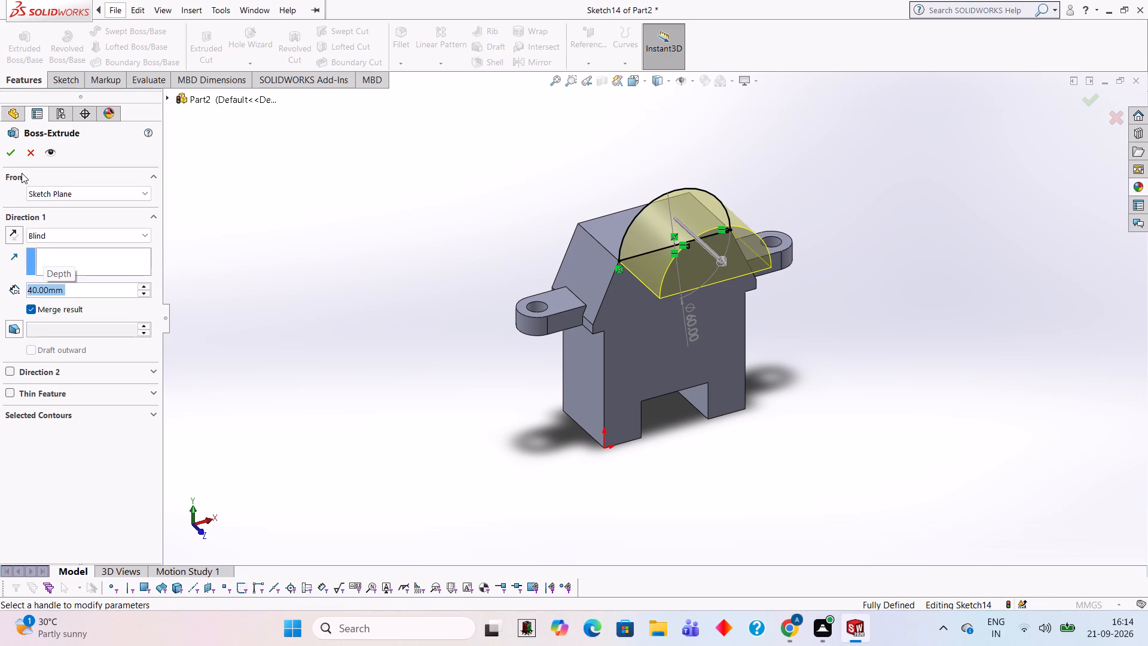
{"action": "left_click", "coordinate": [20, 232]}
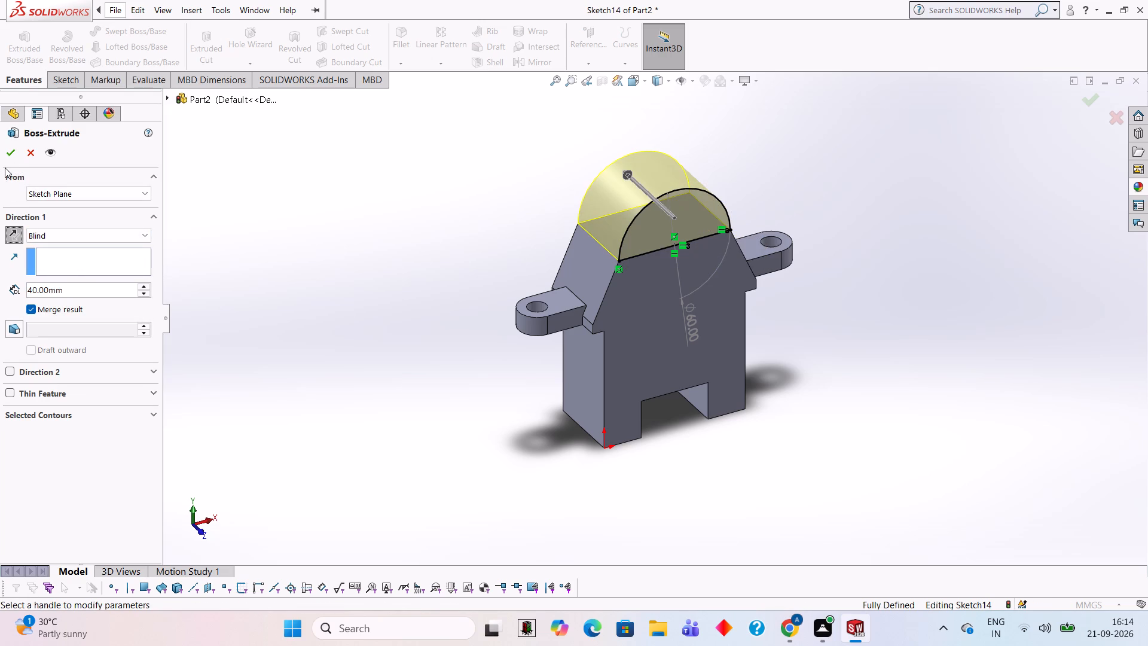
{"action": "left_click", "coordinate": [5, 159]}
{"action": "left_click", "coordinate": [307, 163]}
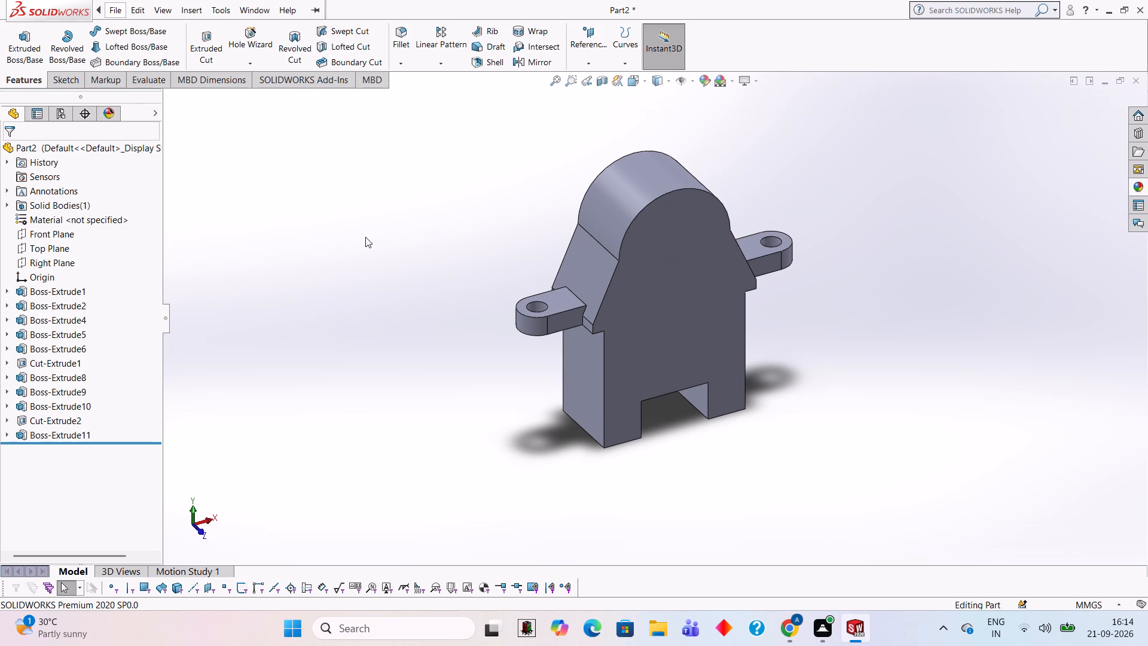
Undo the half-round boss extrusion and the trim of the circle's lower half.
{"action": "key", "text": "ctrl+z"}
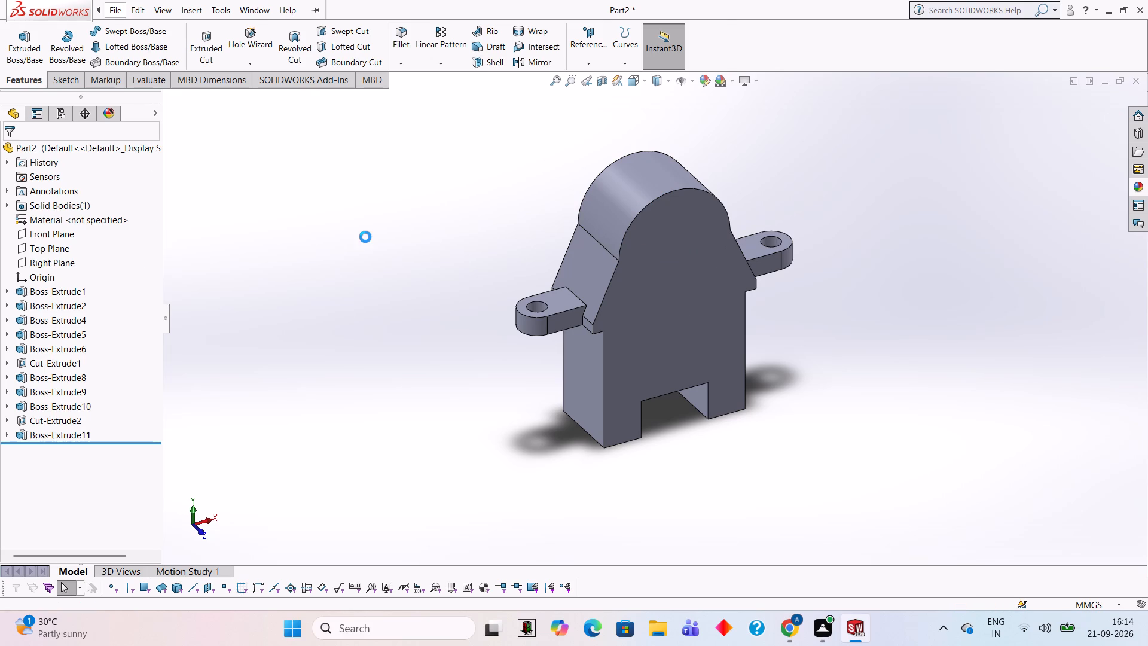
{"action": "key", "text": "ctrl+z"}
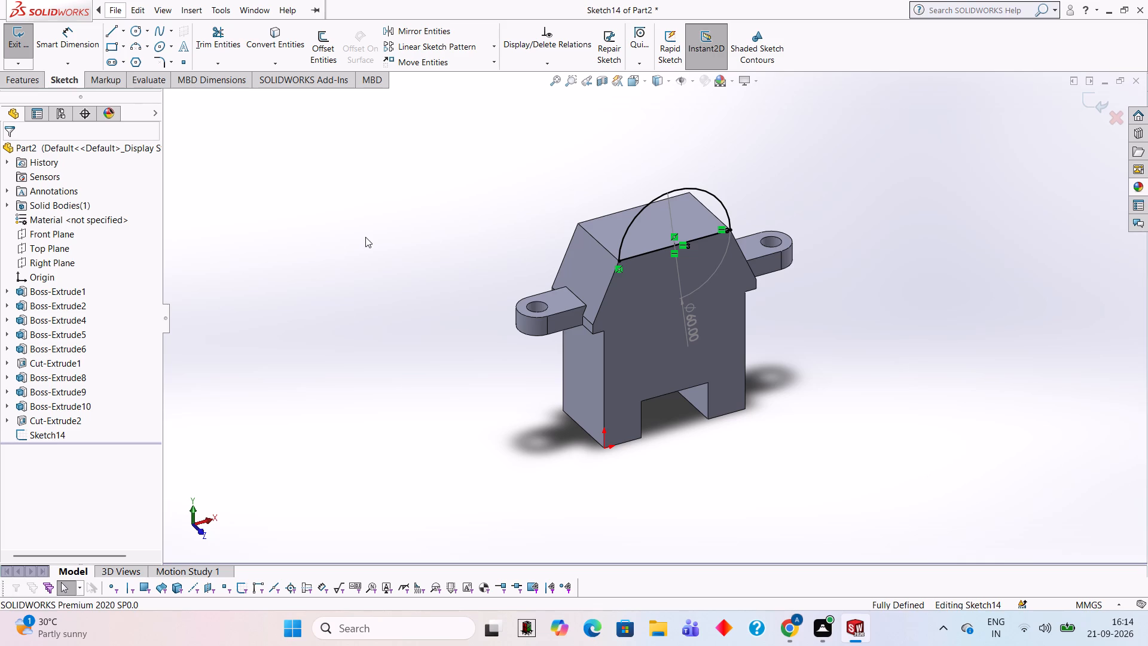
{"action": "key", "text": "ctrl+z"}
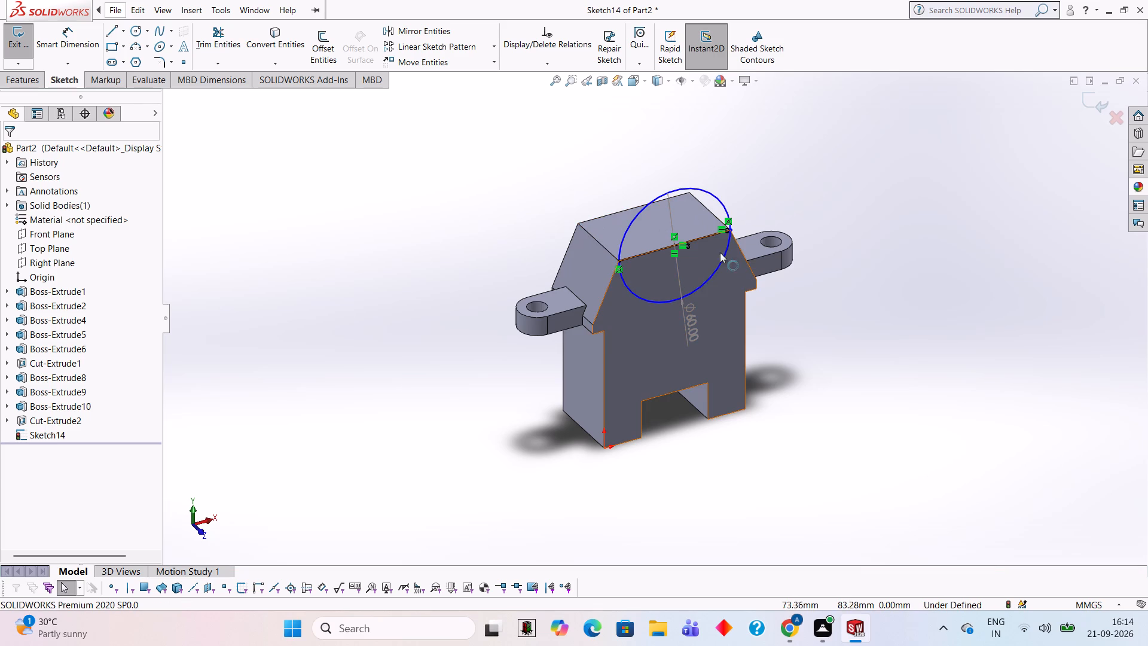
Trim away the circle's upper half above the horizontal line.
{"action": "left_click", "coordinate": [207, 40]}
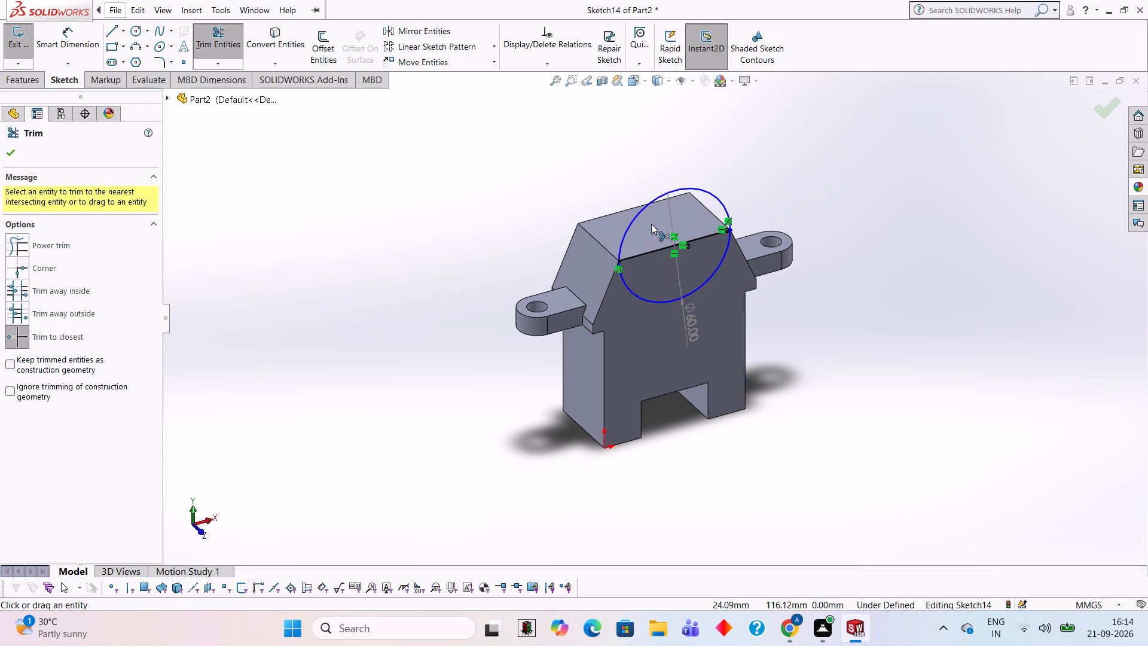
{"action": "left_click", "coordinate": [632, 219]}
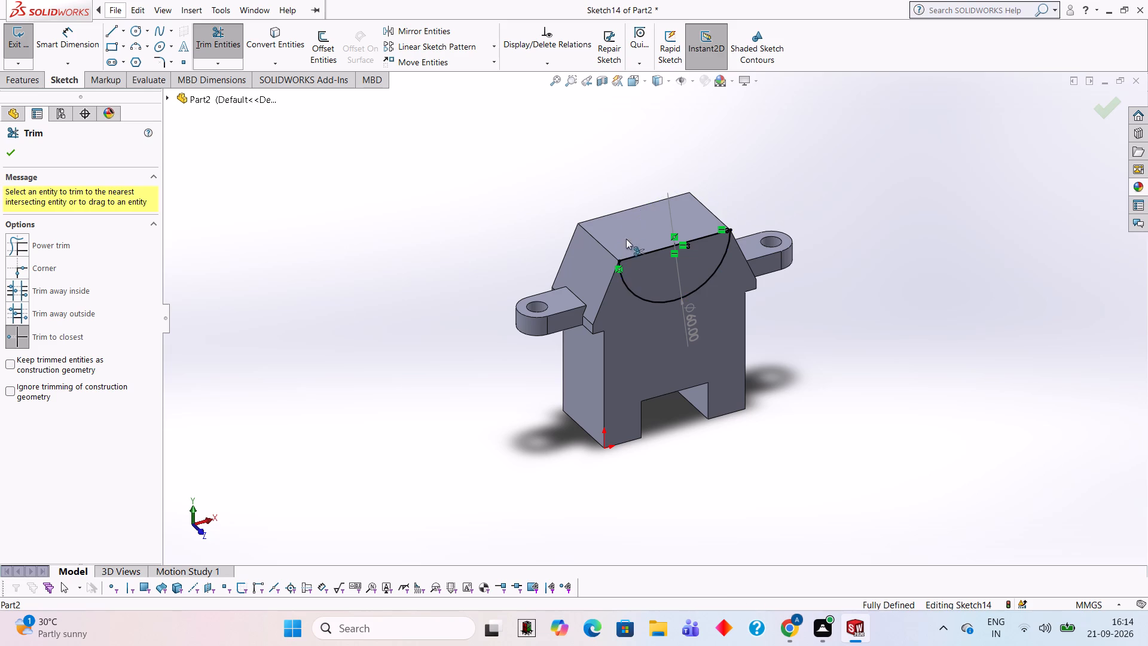
{"action": "left_click", "coordinate": [12, 148]}
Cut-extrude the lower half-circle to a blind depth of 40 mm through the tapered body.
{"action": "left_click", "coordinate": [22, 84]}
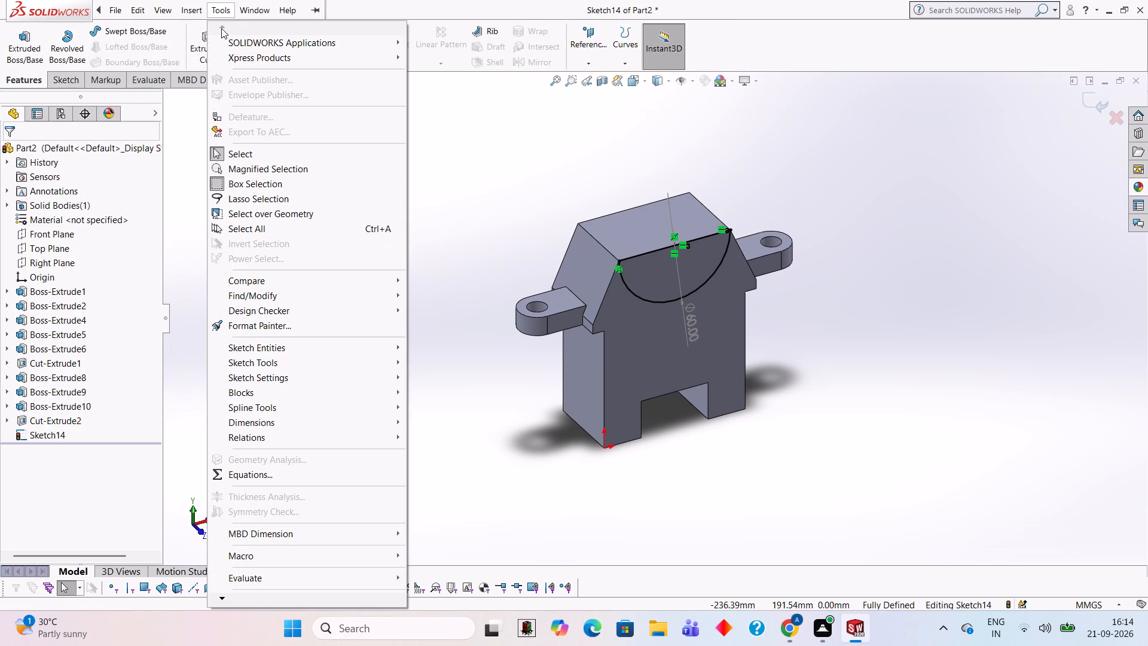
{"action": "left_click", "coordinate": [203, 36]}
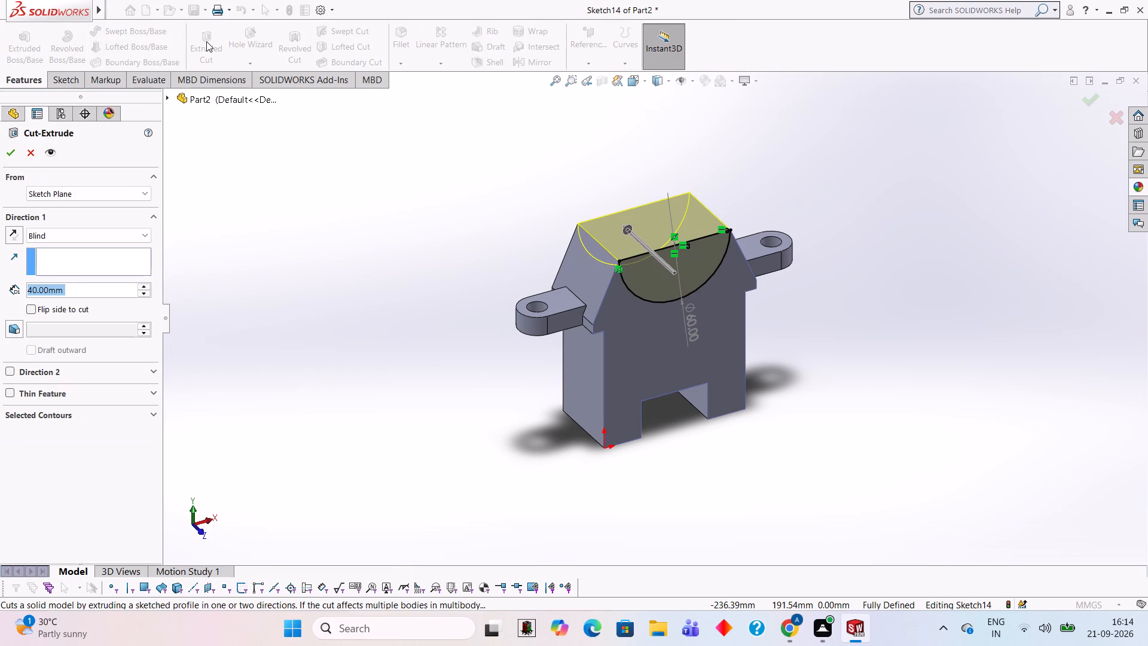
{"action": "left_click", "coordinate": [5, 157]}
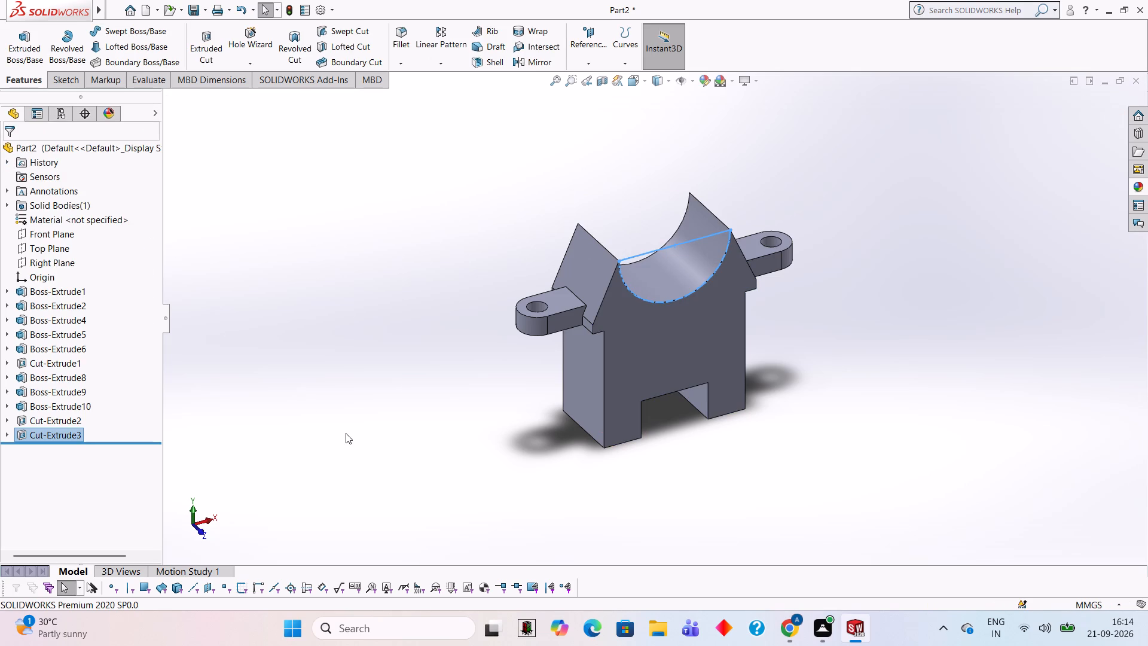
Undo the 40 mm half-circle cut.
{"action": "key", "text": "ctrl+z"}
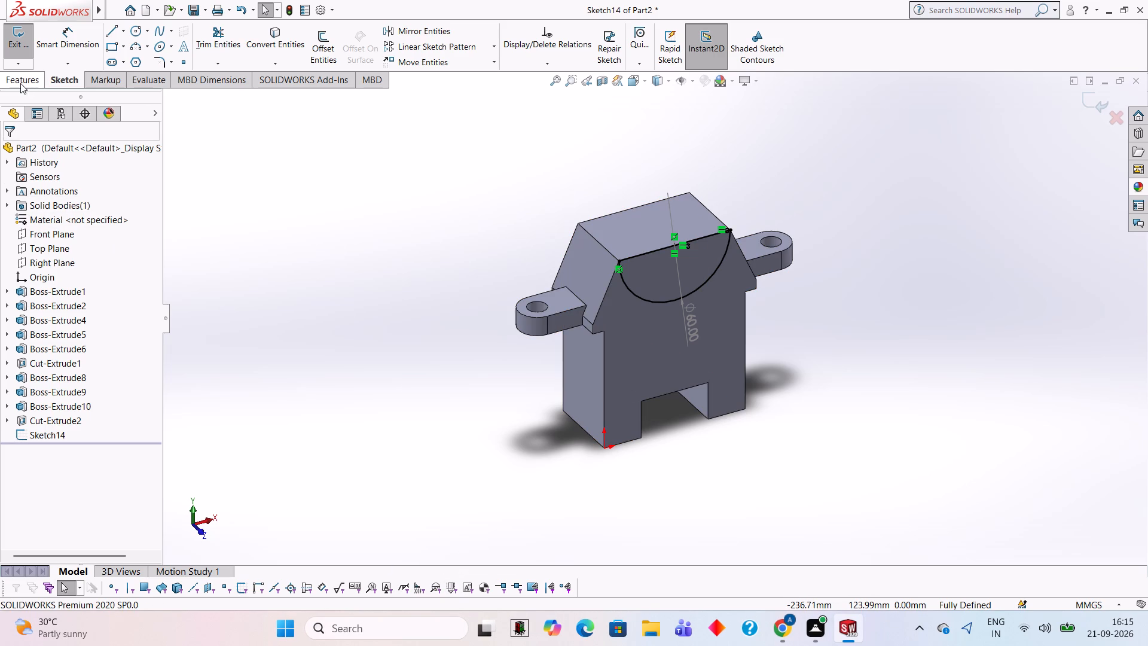
Cut-extrude the lower half-circle to a blind depth of 10 mm into the body's front face.
{"action": "left_click", "coordinate": [41, 81]}
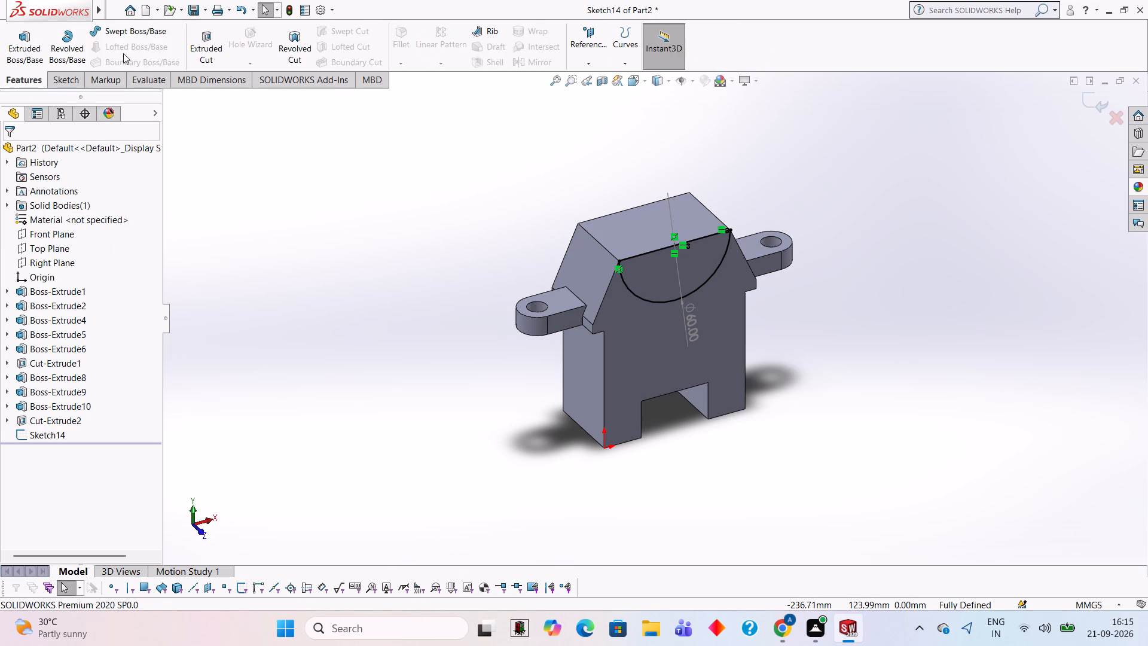
{"action": "left_click", "coordinate": [193, 43]}
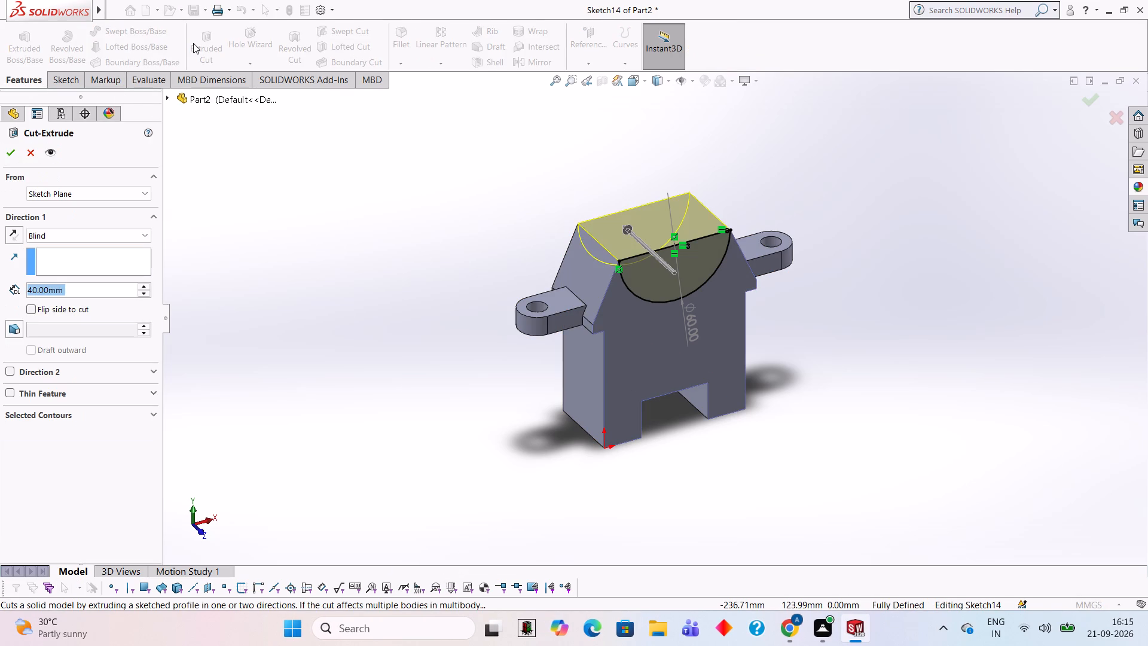
{"action": "type", "text": "10"}
{"action": "key", "text": "Return"}
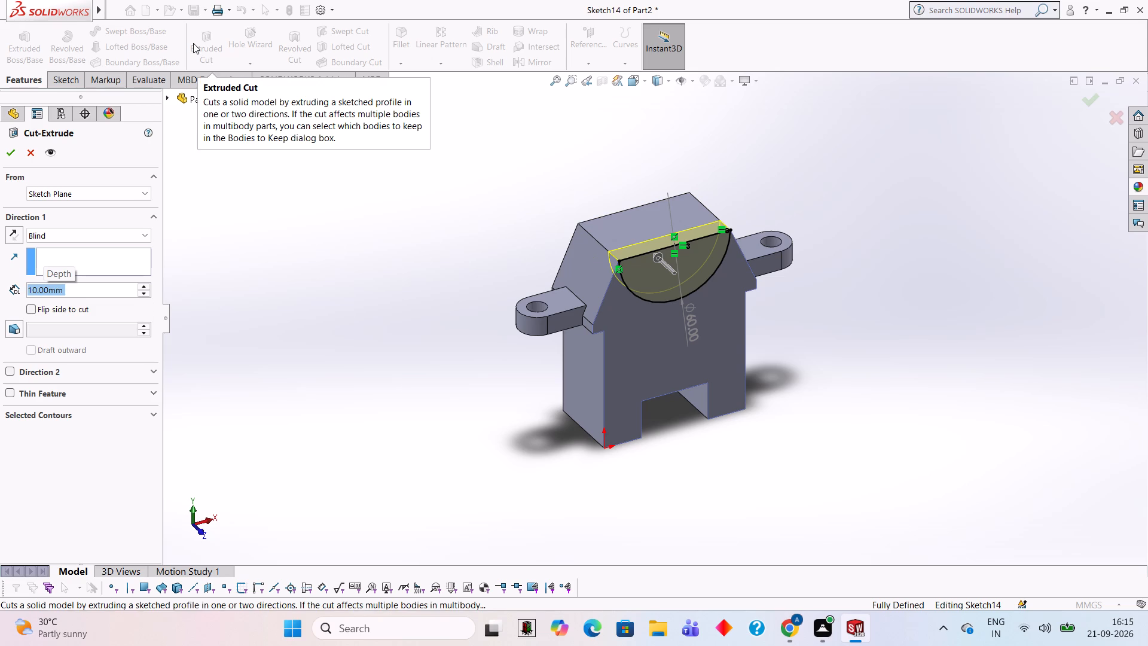
{"action": "left_click", "coordinate": [4, 152]}
{"action": "left_click", "coordinate": [285, 242]}
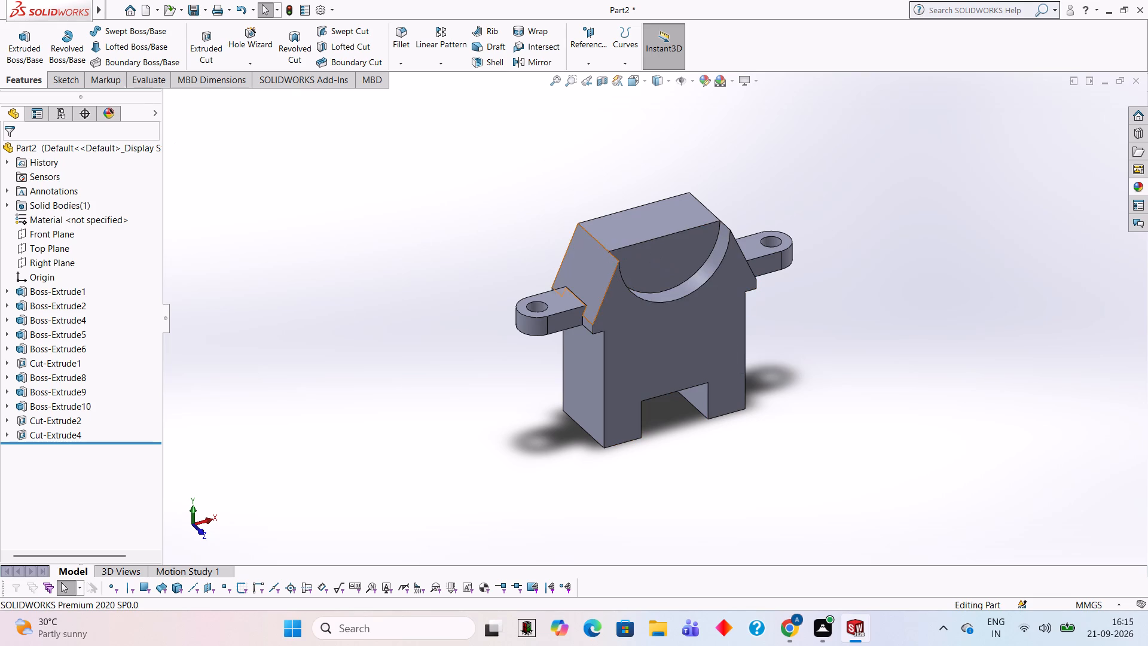
On the recessed half-round face, sketch a 19 mm diameter circle centred on the midpoint of its top edge.
{"action": "left_click", "coordinate": [679, 251]}
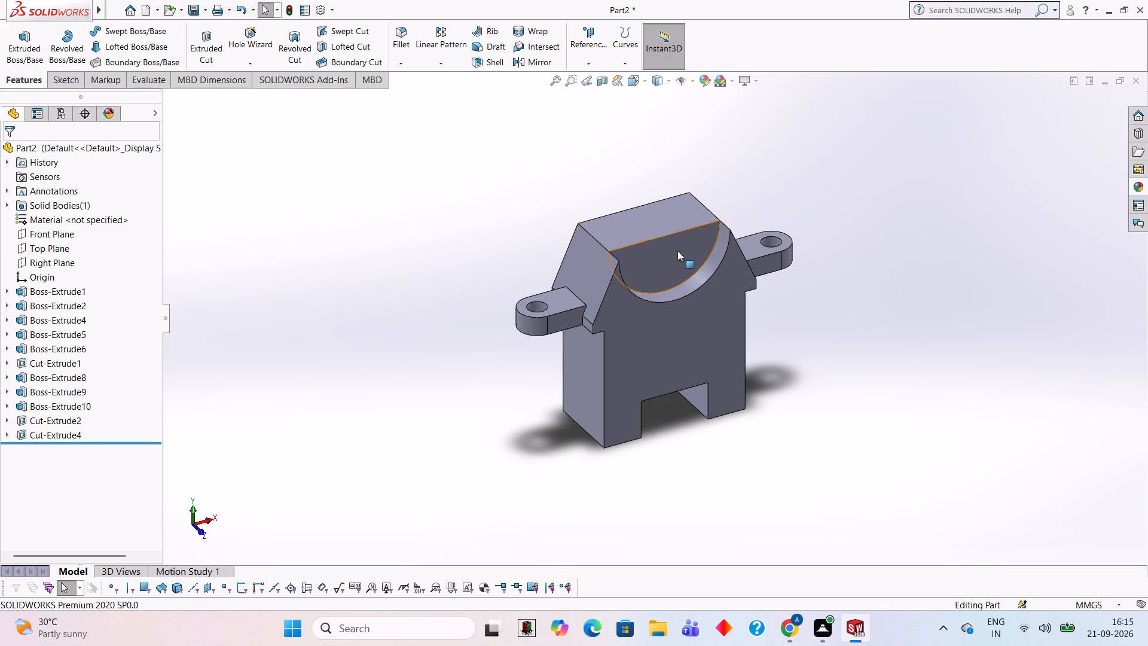
{"action": "left_click", "coordinate": [735, 215]}
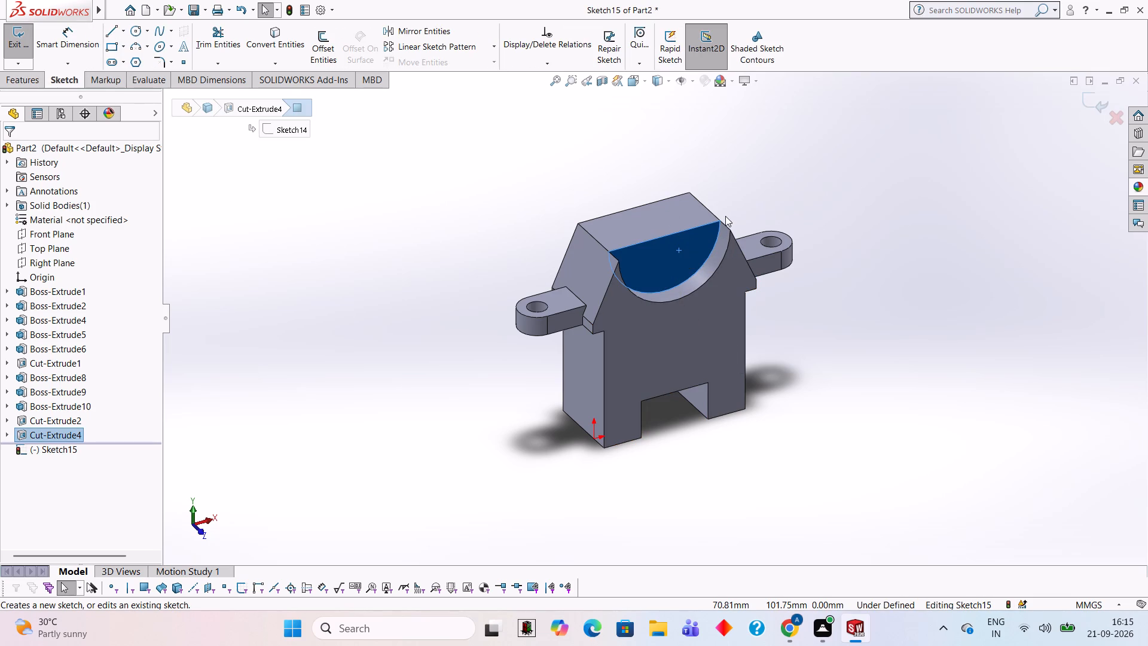
{"action": "key", "text": "ctrl+8"}
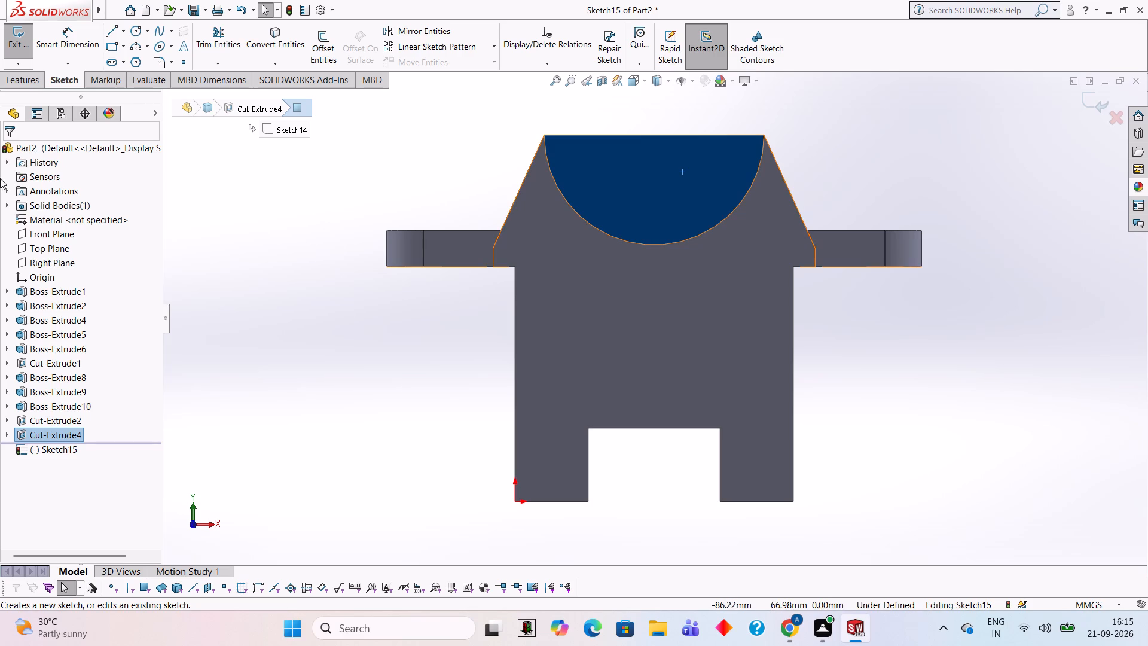
{"action": "left_click", "coordinate": [137, 30]}
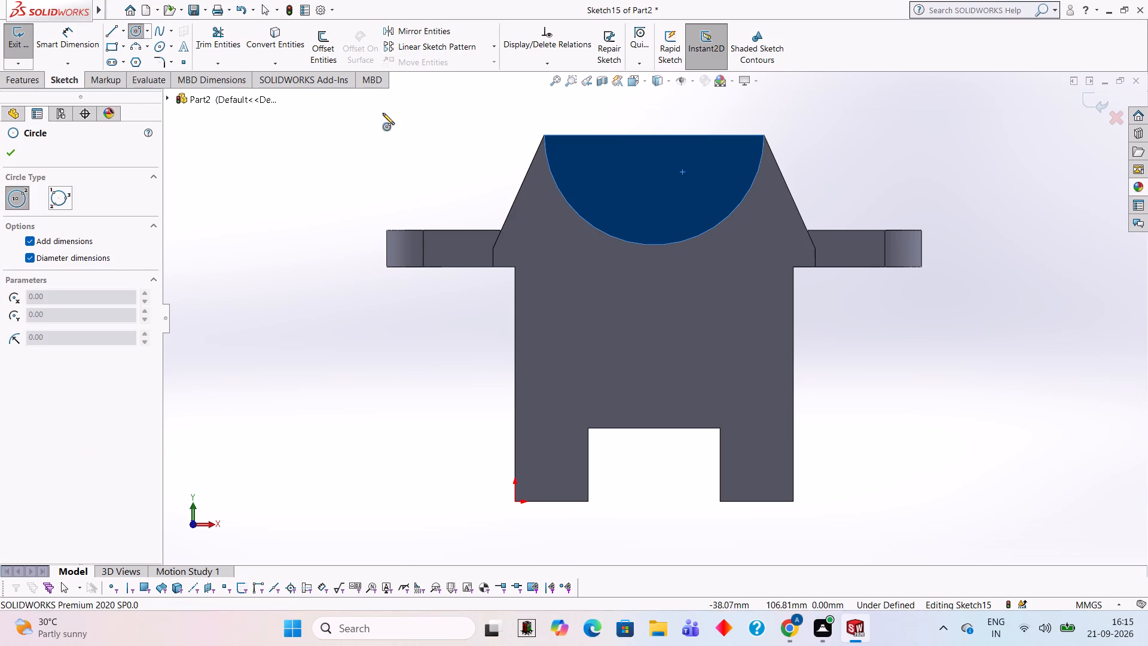
{"action": "left_click", "coordinate": [651, 132]}
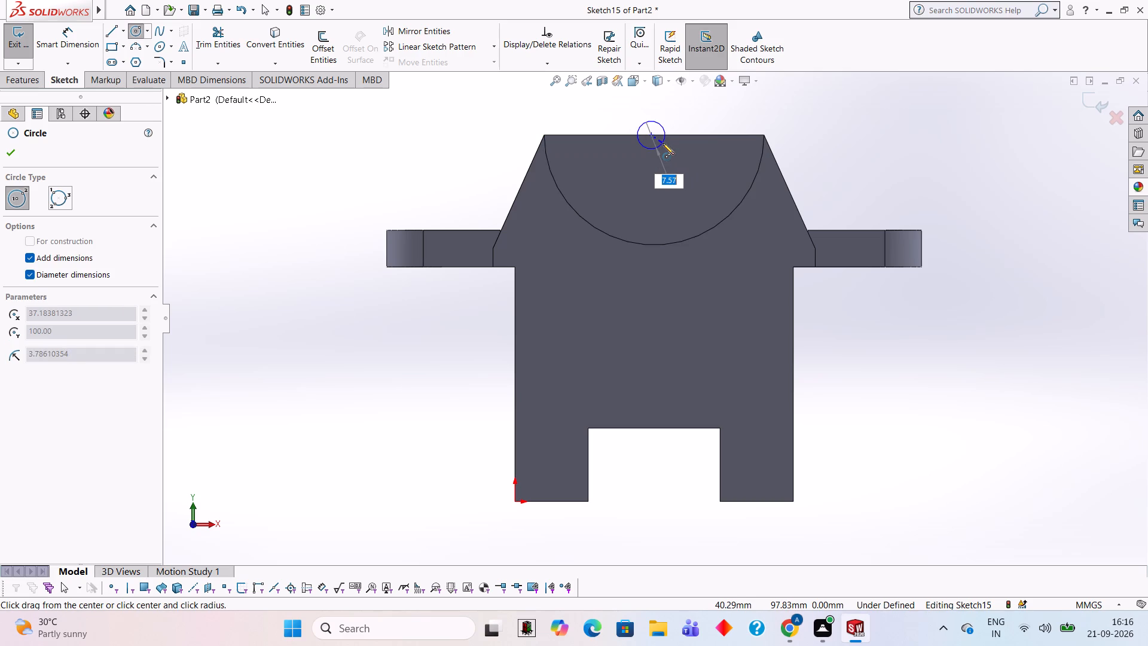
{"action": "key", "text": "Escape"}
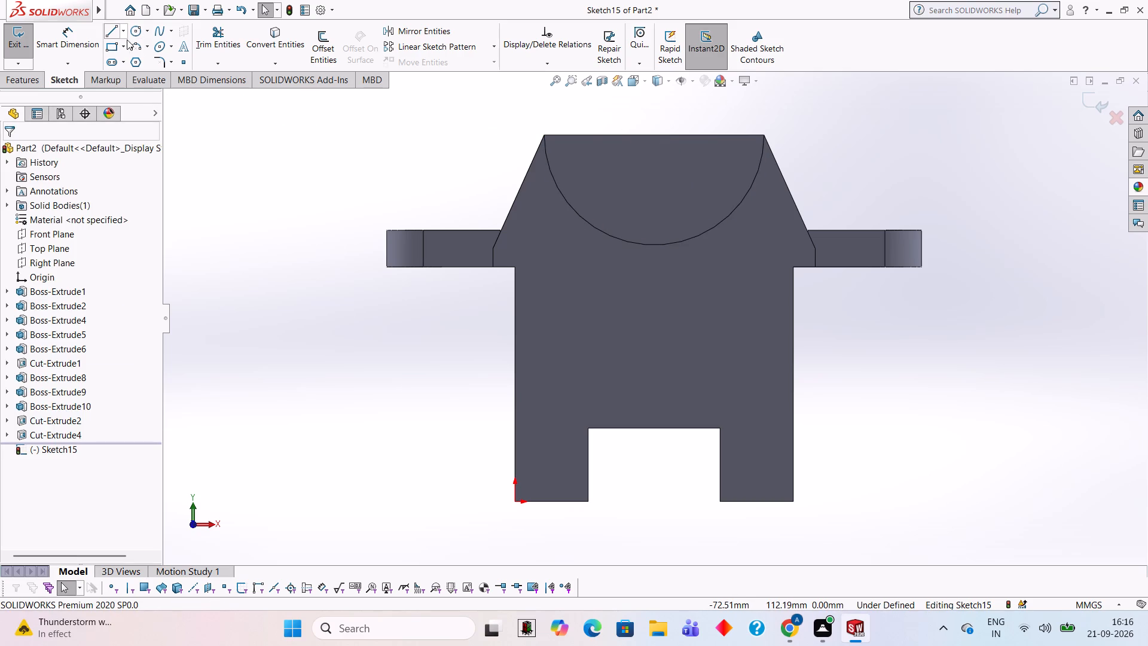
{"action": "left_click", "coordinate": [136, 31]}
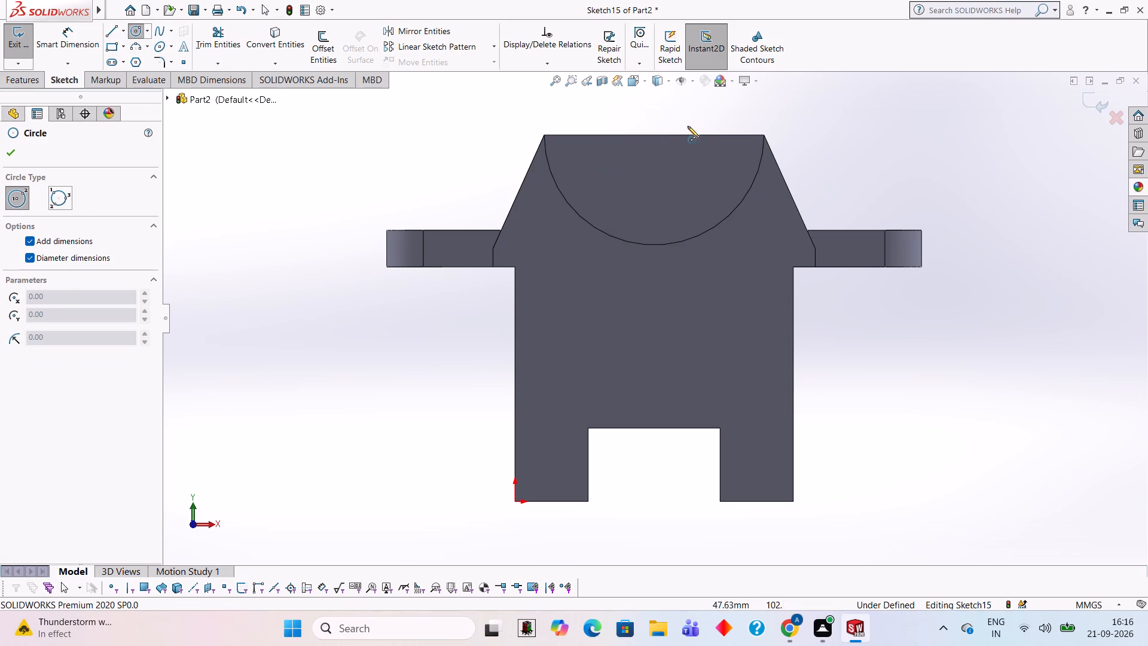
{"action": "left_click", "coordinate": [654, 138]}
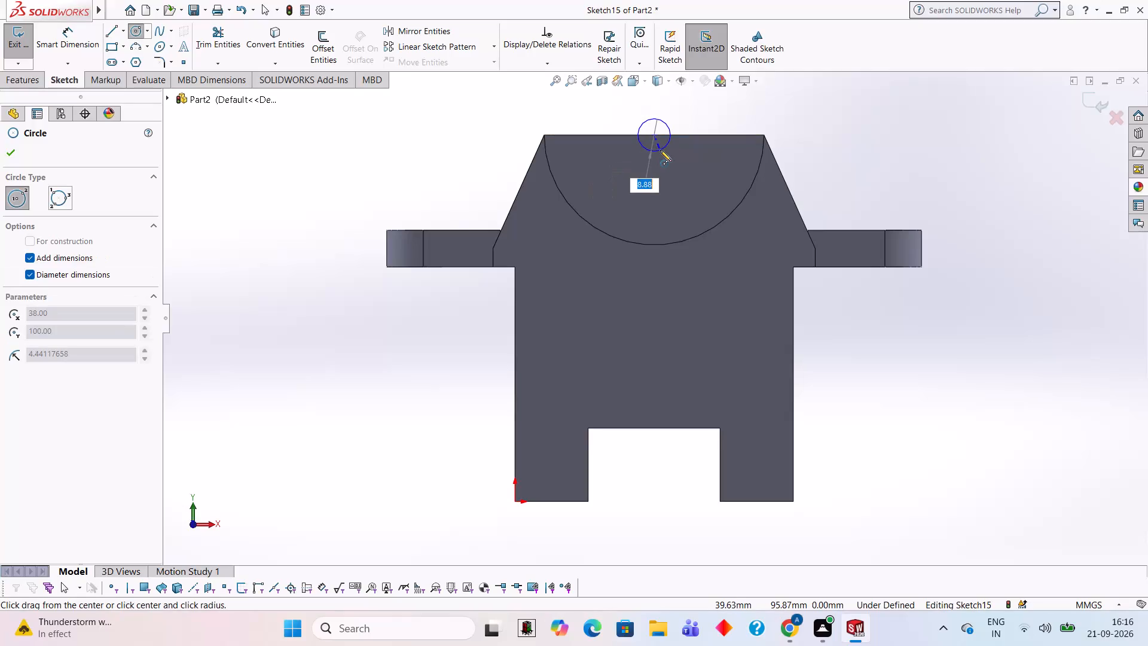
{"action": "type", "text": "19"}
{"action": "key", "text": "Return"}
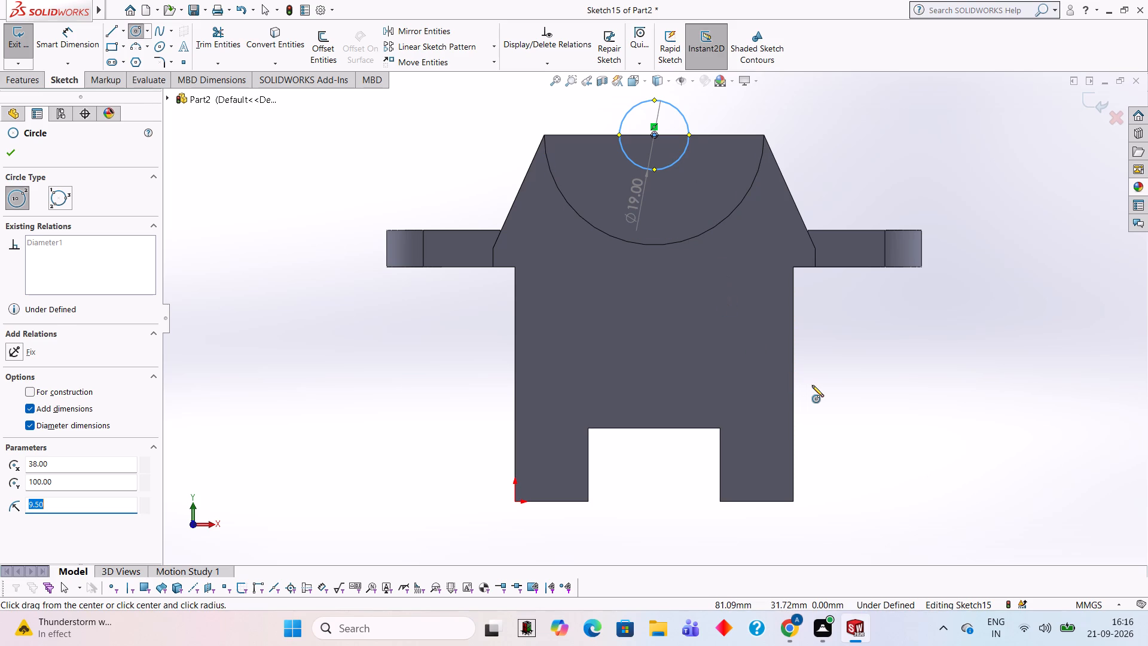
{"action": "key", "text": "Escape"}
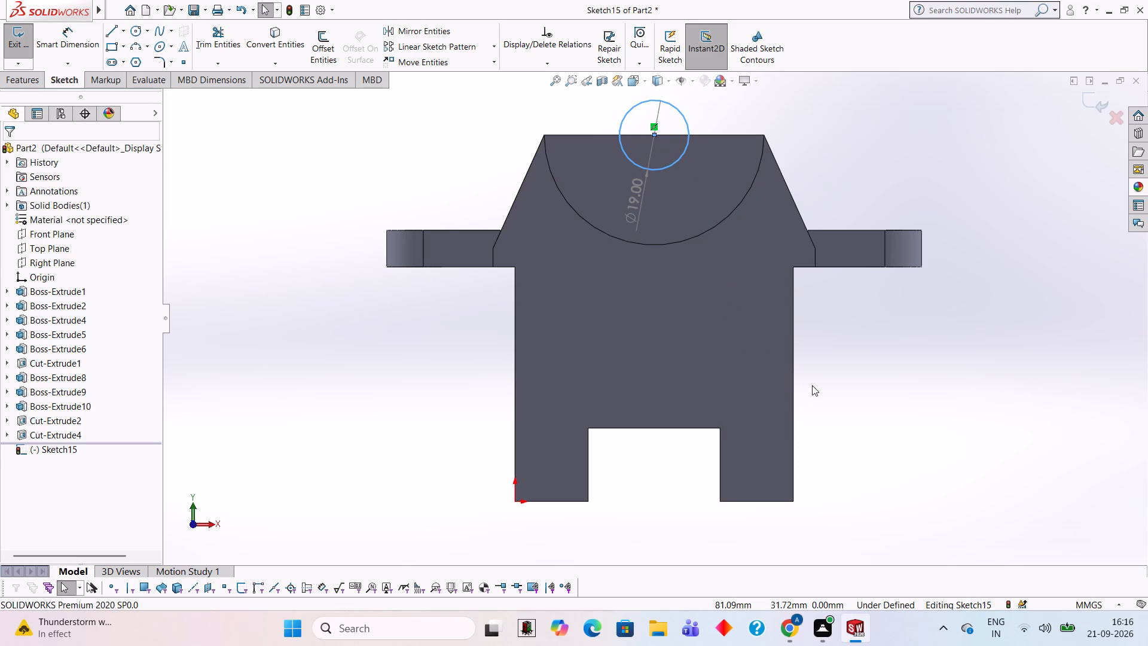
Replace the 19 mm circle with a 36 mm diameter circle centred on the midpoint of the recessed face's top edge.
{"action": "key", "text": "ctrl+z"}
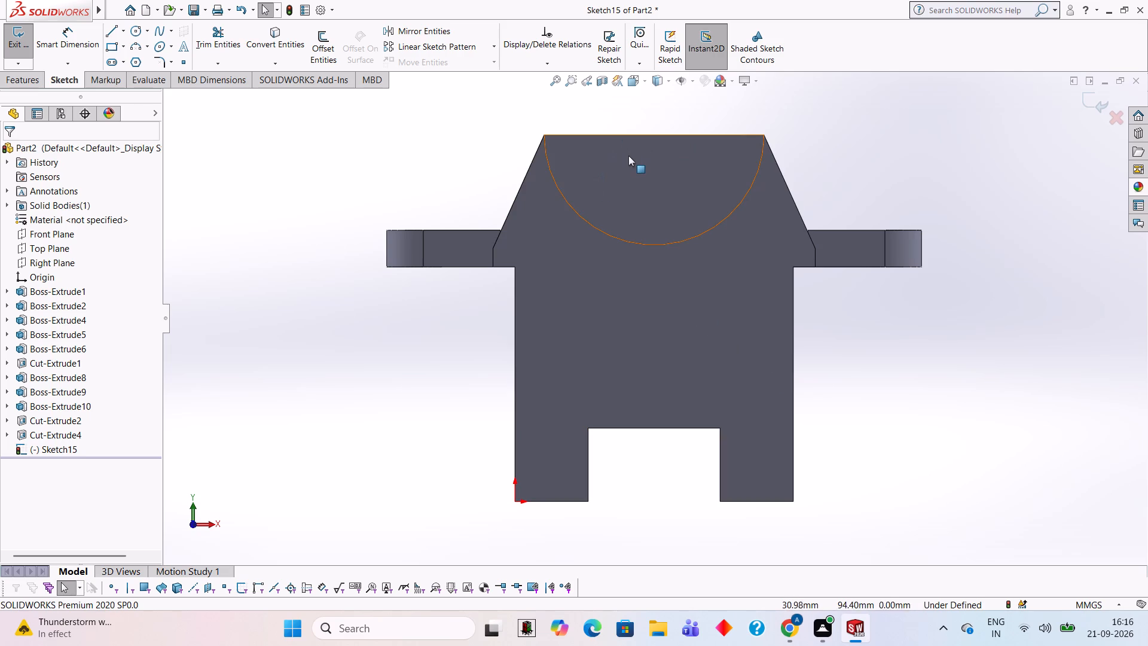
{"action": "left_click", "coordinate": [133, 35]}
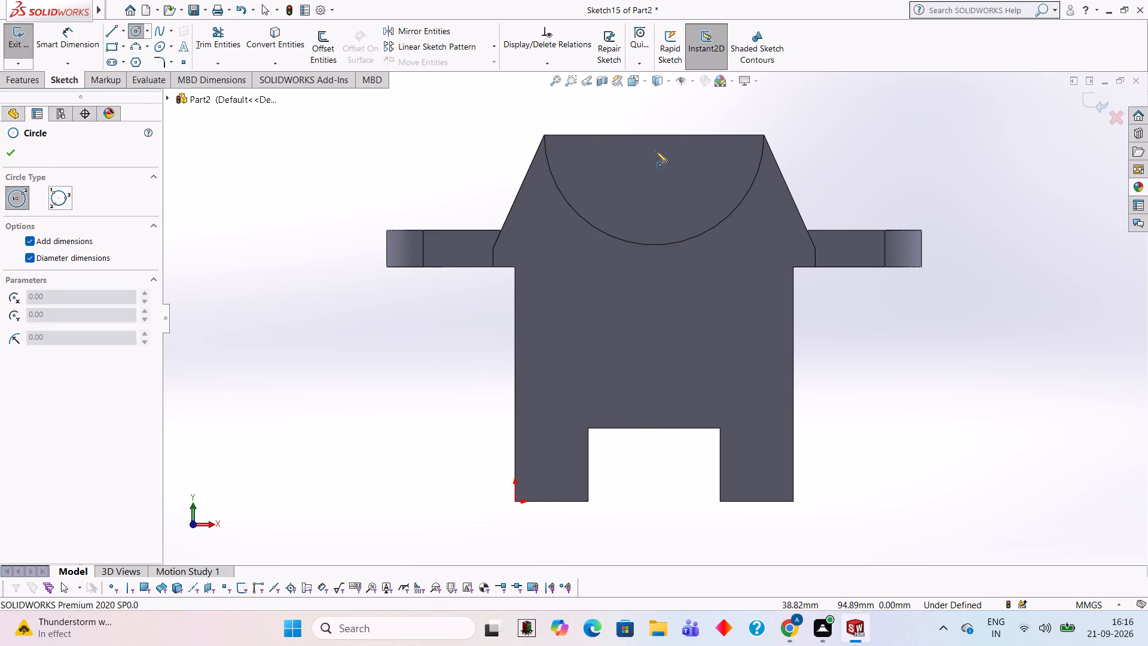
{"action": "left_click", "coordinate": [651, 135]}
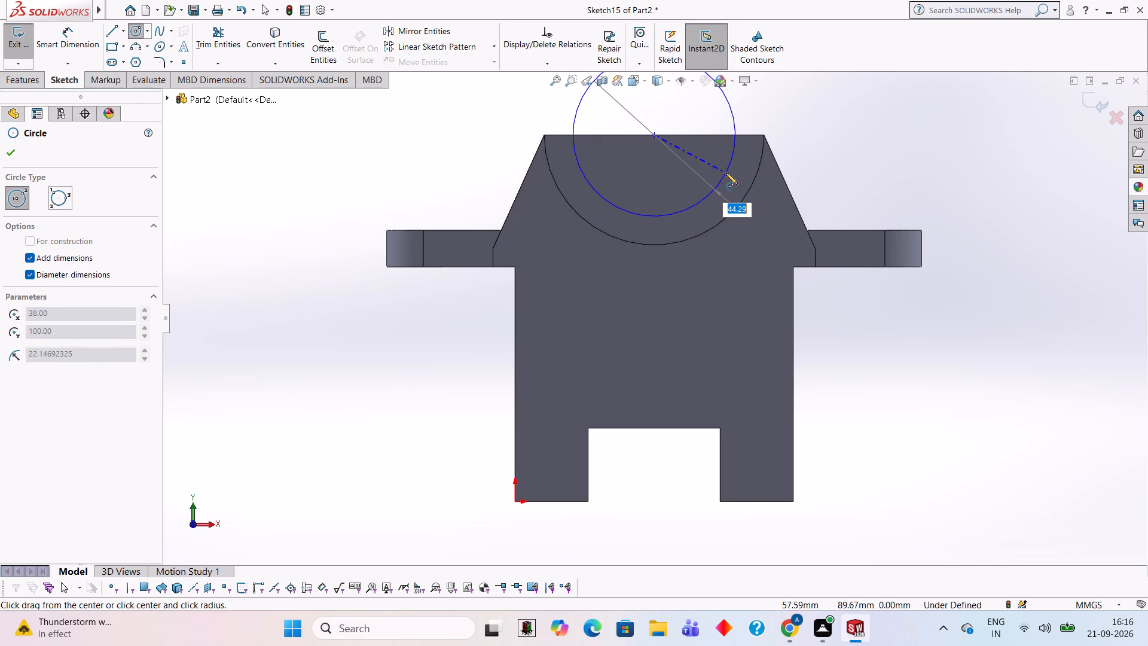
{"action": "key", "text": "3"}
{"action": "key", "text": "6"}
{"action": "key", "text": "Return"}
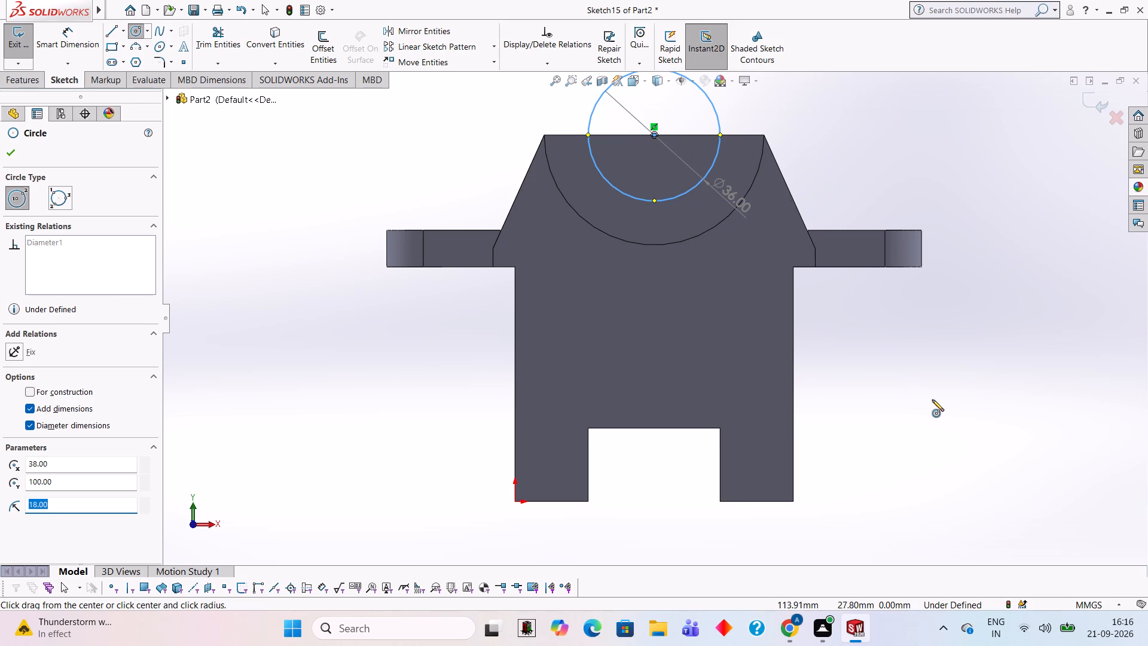
Switch to Calculator and add 19 + 19 to work out the circle's diameter.
{"action": "type", "text": "19"}
{"action": "key", "text": "Return"}
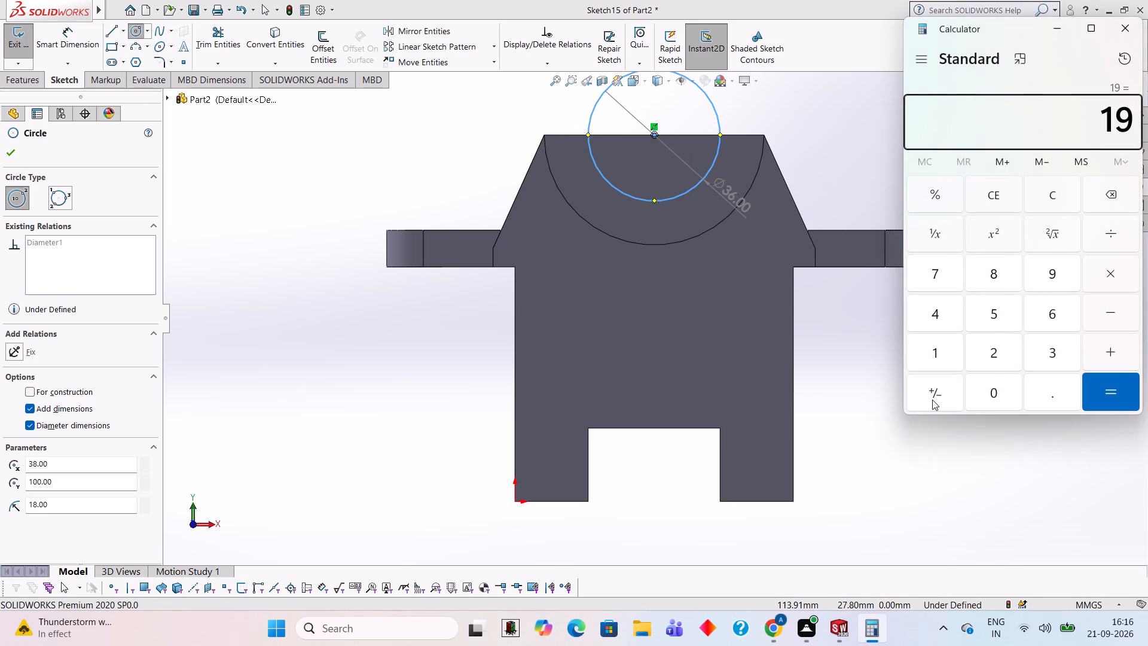
{"action": "type", "text": "19"}
{"action": "key", "text": "Return"}
{"action": "key", "text": "Return"}
{"action": "key", "text": "Return"}
{"action": "key", "text": "plus"}
{"action": "type", "text": "19"}
{"action": "key", "text": "Return"}
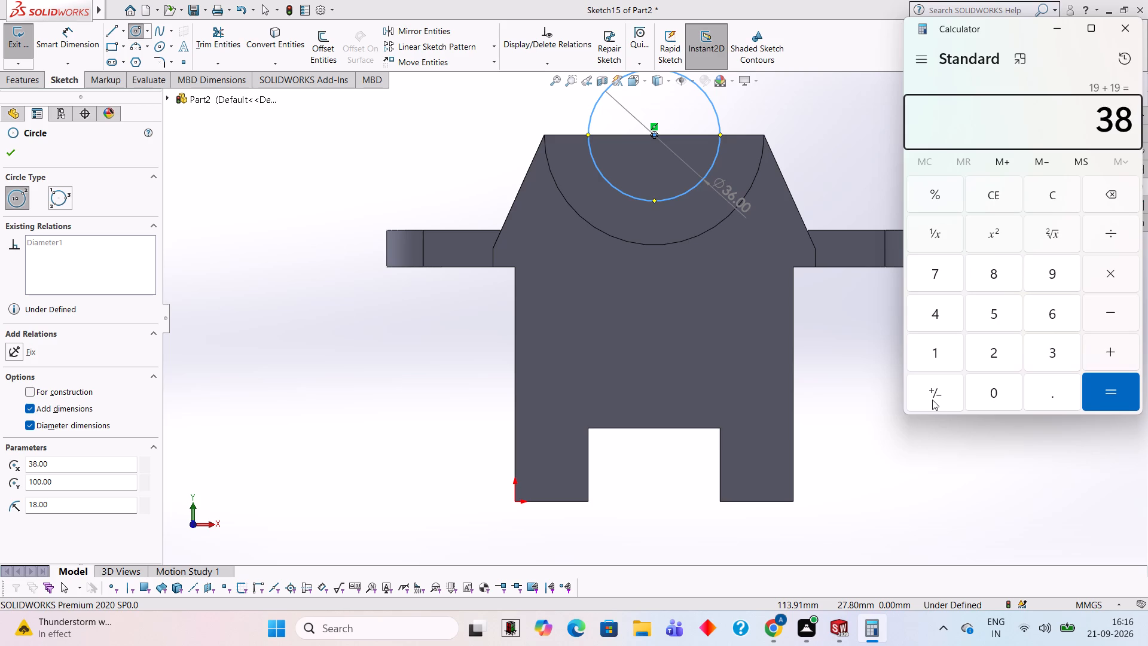
{"action": "left_click", "coordinate": [1128, 23]}
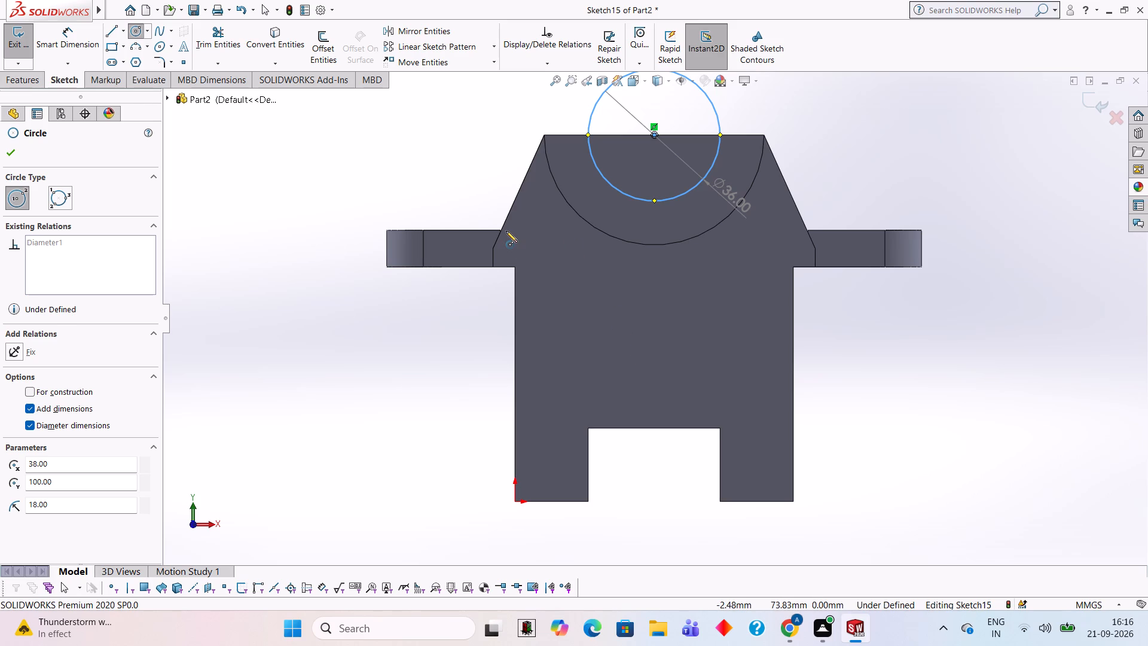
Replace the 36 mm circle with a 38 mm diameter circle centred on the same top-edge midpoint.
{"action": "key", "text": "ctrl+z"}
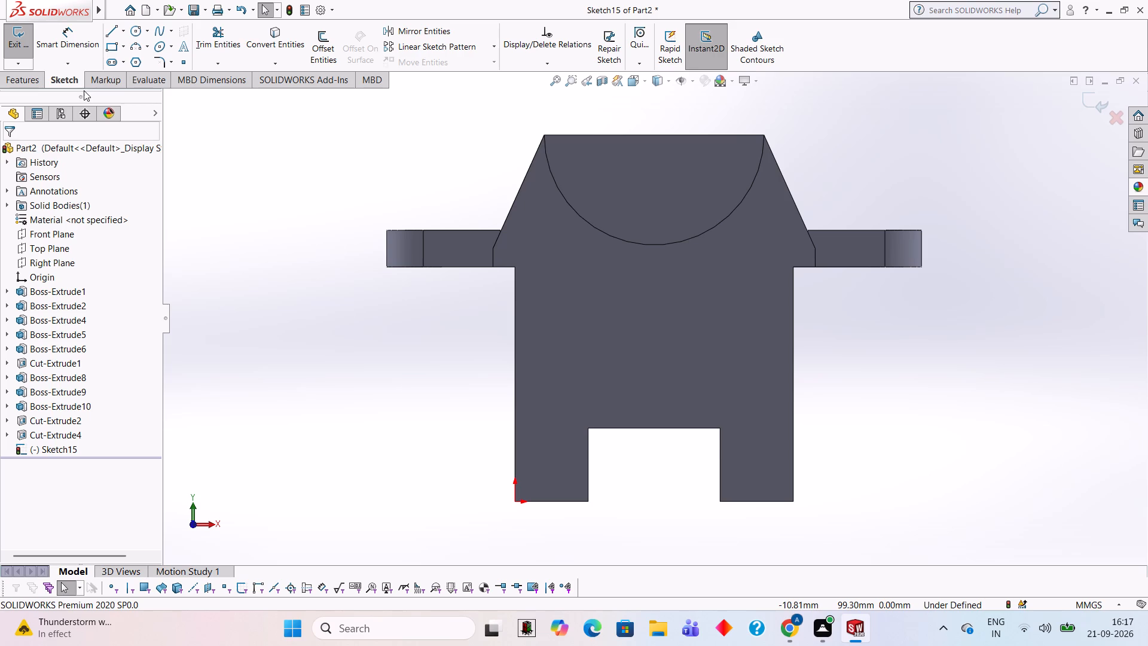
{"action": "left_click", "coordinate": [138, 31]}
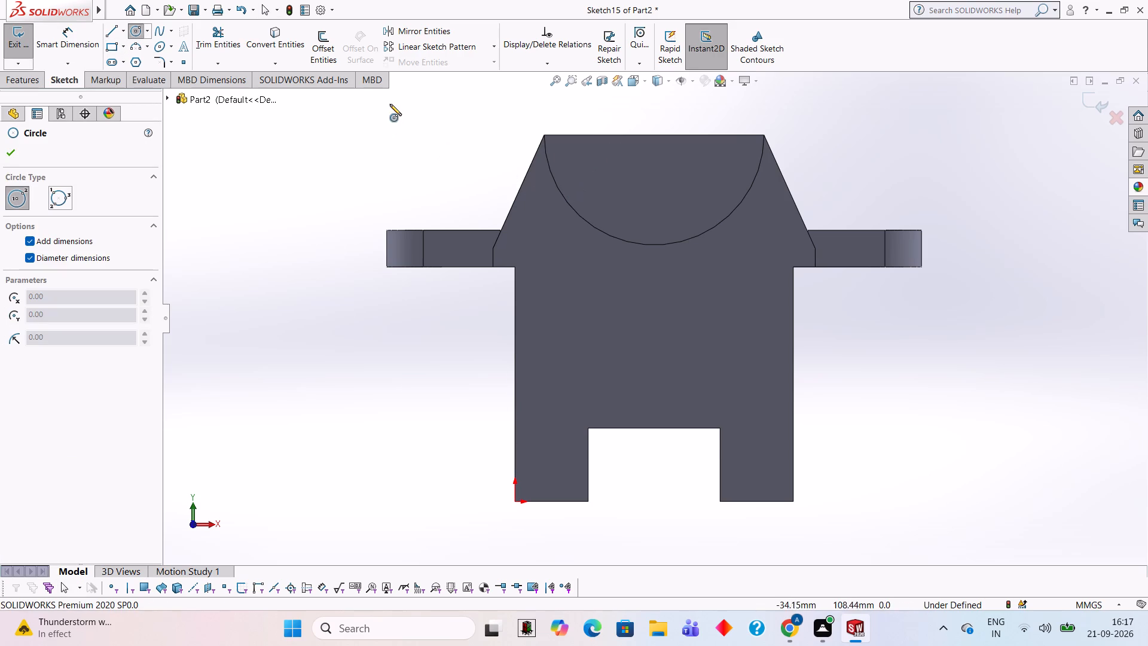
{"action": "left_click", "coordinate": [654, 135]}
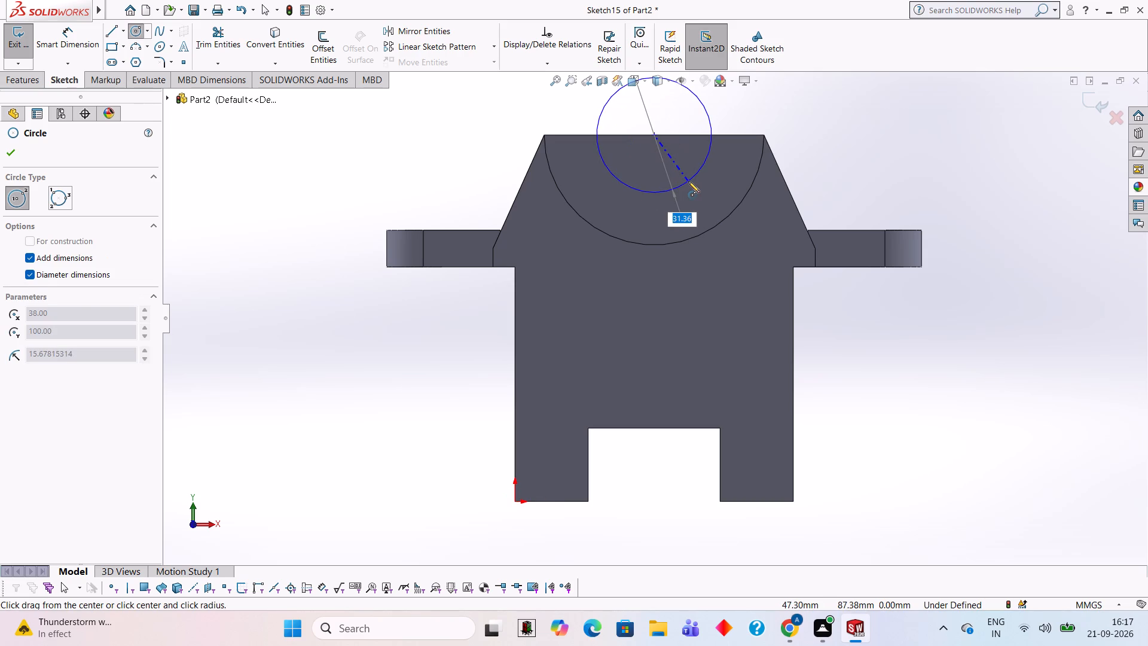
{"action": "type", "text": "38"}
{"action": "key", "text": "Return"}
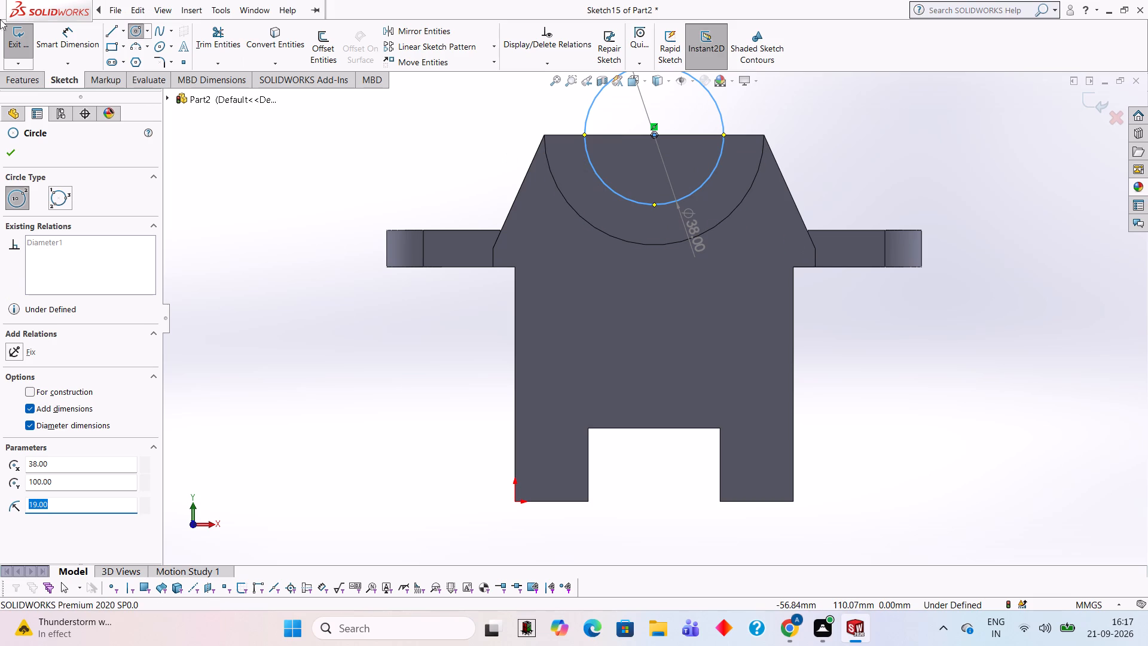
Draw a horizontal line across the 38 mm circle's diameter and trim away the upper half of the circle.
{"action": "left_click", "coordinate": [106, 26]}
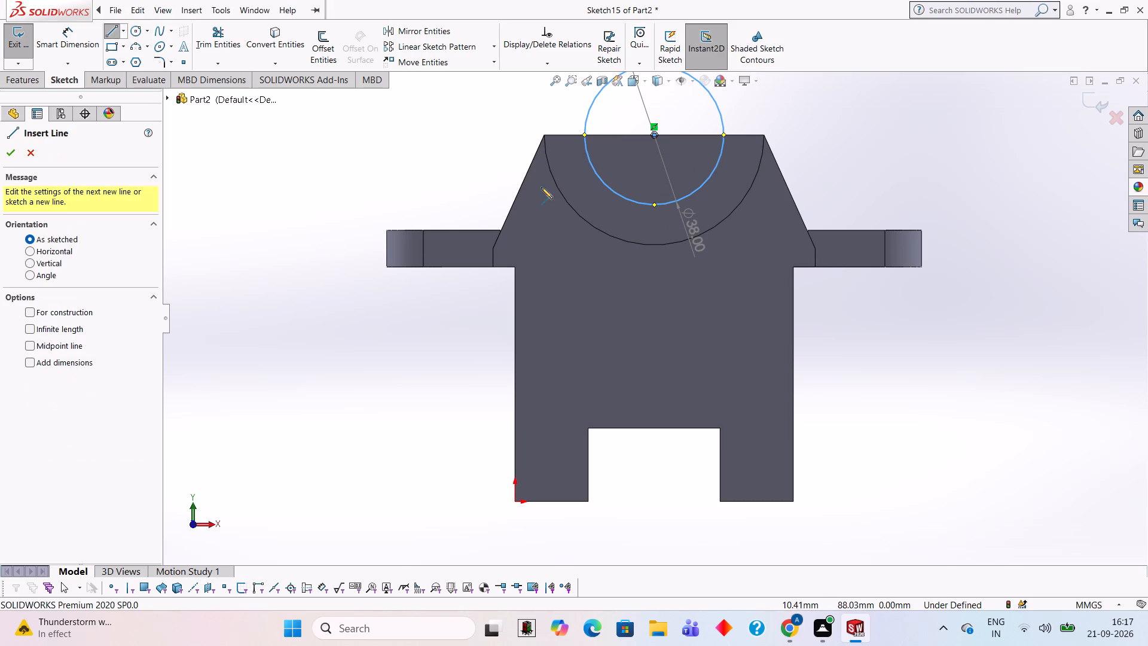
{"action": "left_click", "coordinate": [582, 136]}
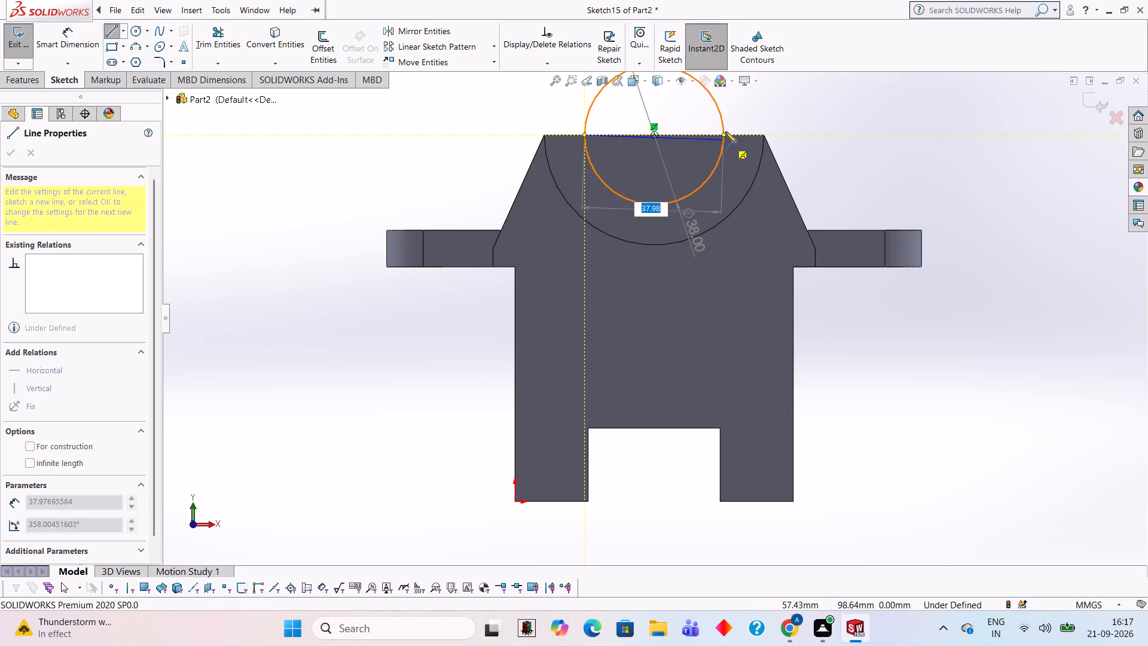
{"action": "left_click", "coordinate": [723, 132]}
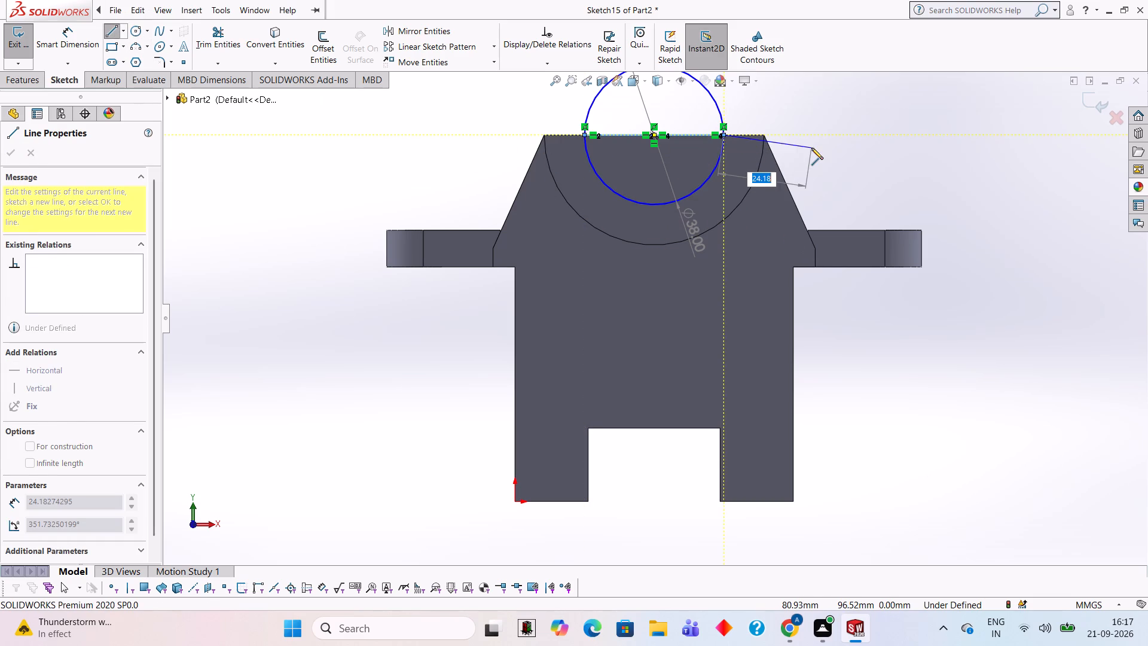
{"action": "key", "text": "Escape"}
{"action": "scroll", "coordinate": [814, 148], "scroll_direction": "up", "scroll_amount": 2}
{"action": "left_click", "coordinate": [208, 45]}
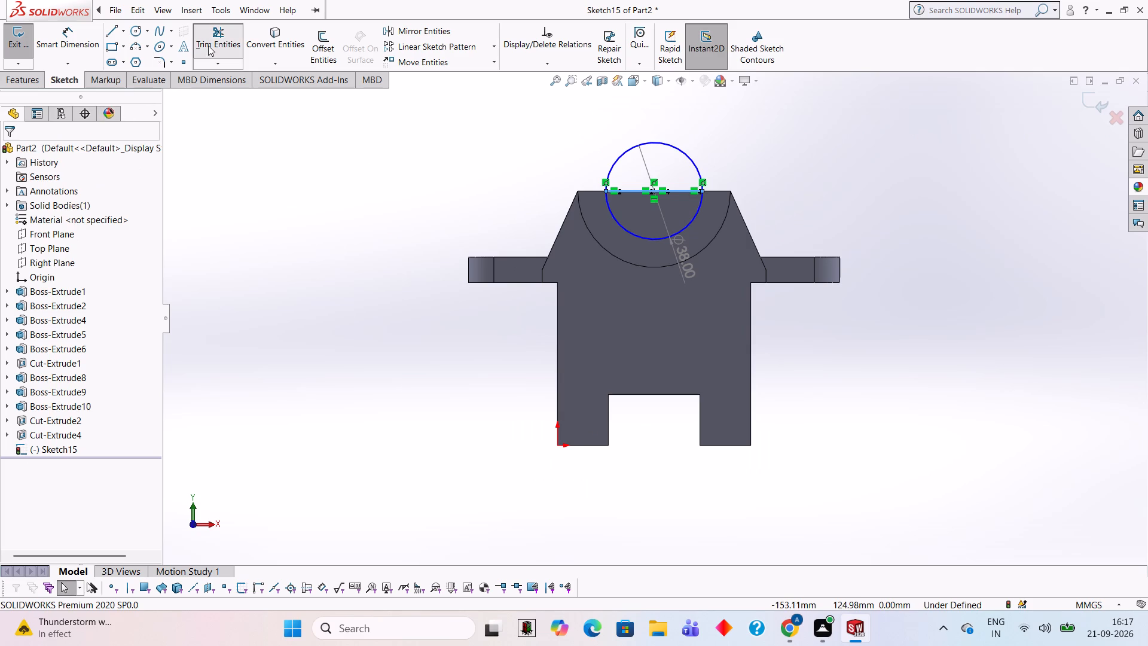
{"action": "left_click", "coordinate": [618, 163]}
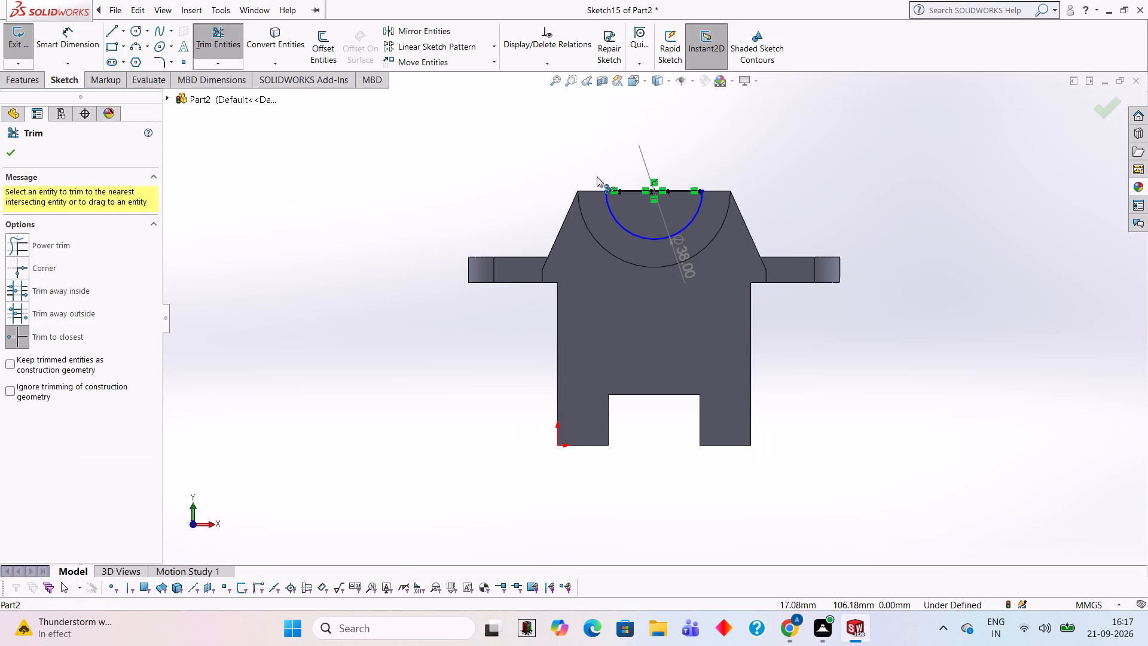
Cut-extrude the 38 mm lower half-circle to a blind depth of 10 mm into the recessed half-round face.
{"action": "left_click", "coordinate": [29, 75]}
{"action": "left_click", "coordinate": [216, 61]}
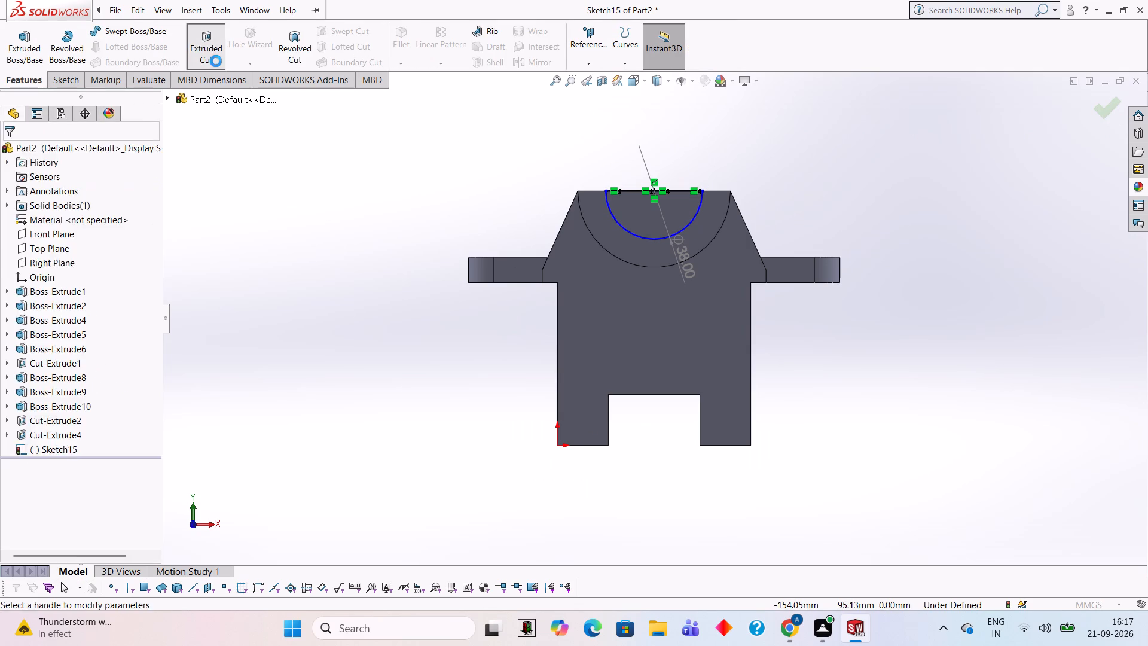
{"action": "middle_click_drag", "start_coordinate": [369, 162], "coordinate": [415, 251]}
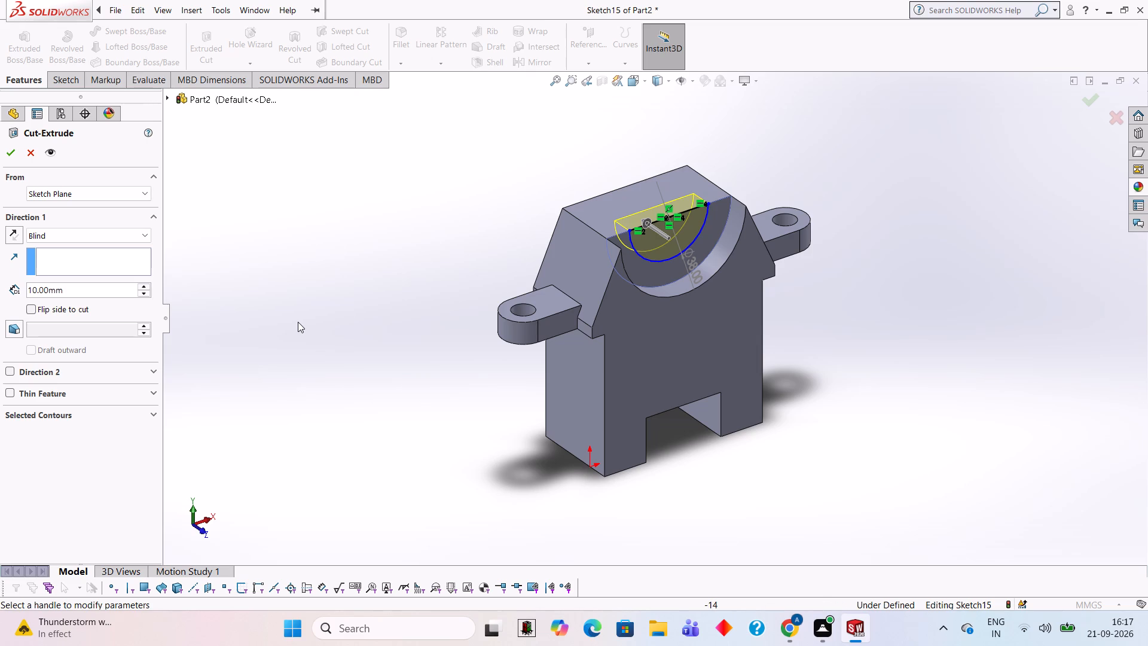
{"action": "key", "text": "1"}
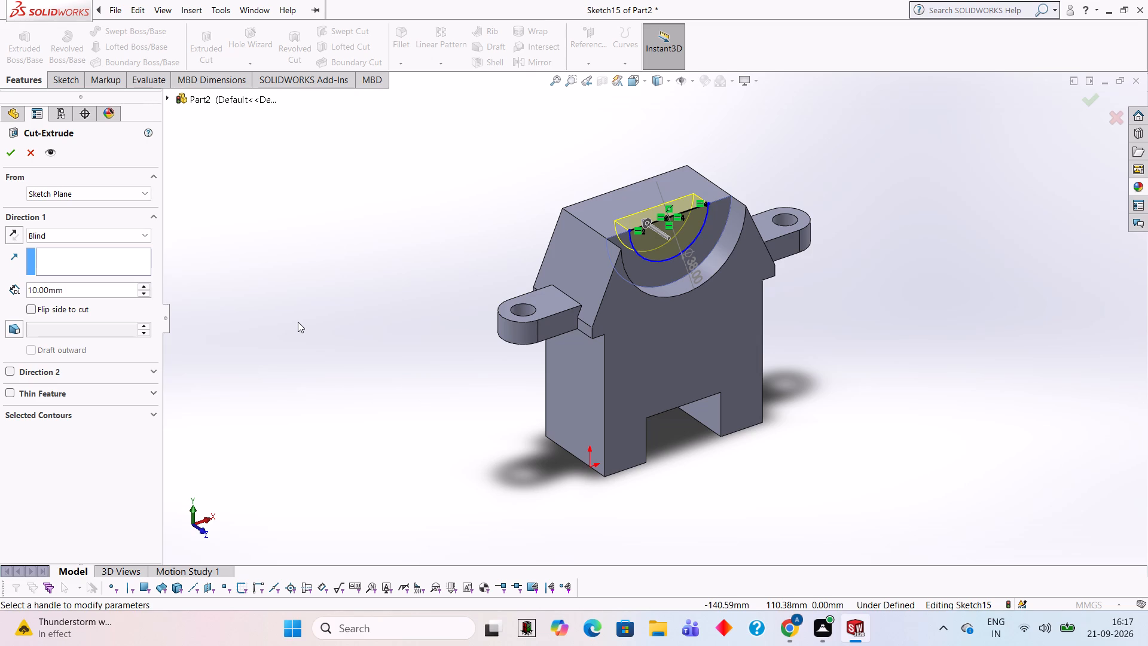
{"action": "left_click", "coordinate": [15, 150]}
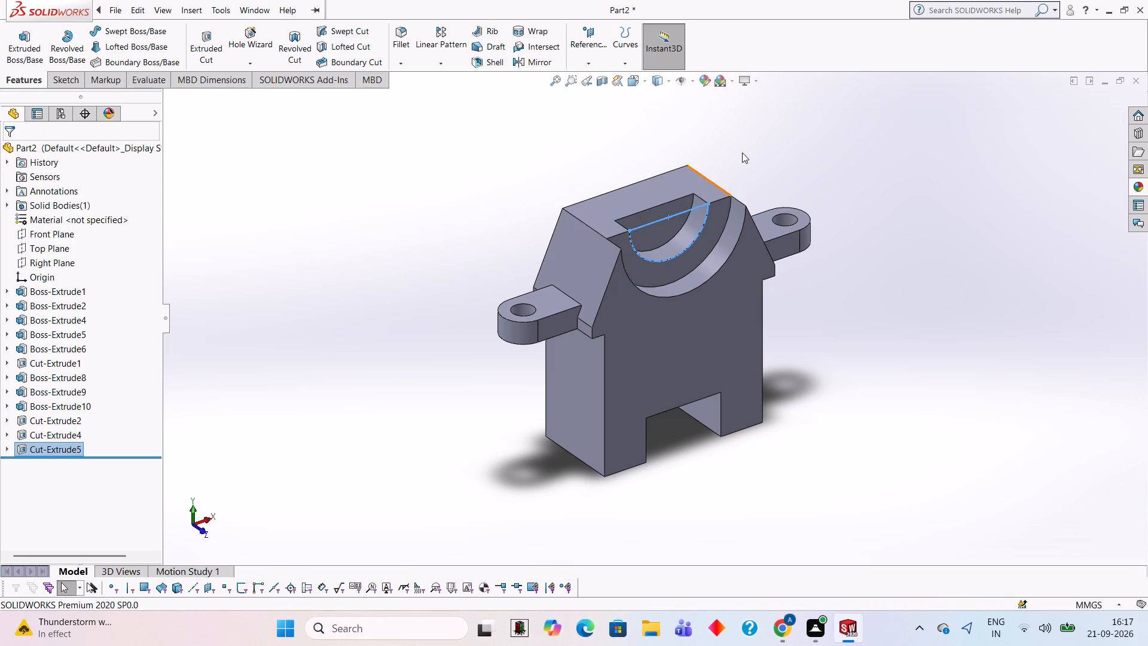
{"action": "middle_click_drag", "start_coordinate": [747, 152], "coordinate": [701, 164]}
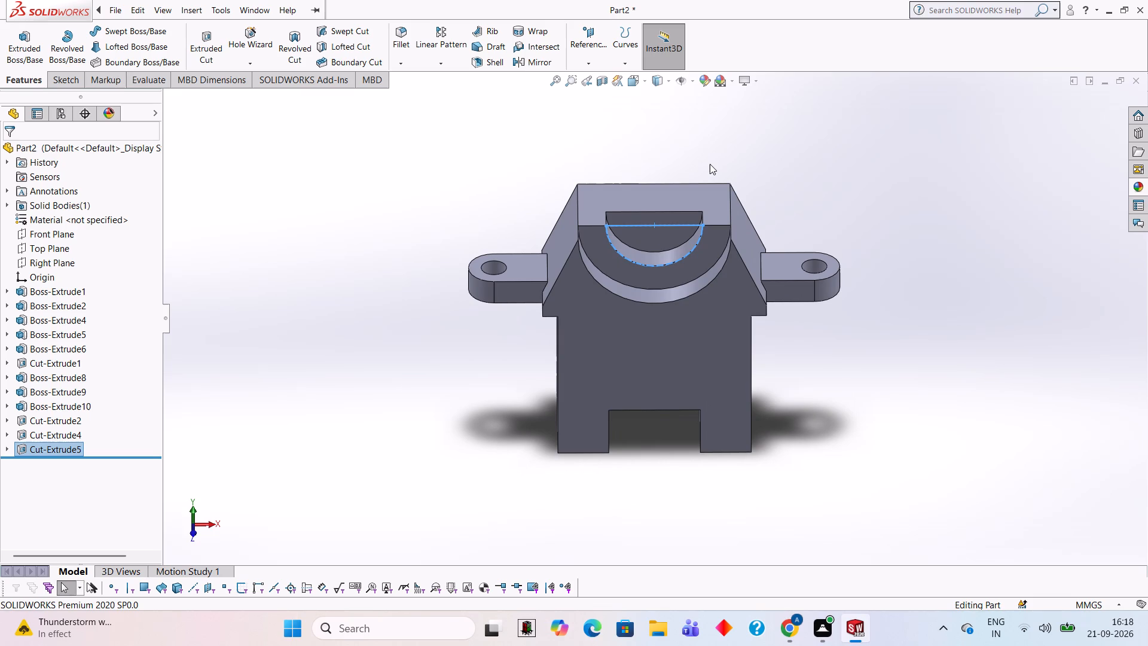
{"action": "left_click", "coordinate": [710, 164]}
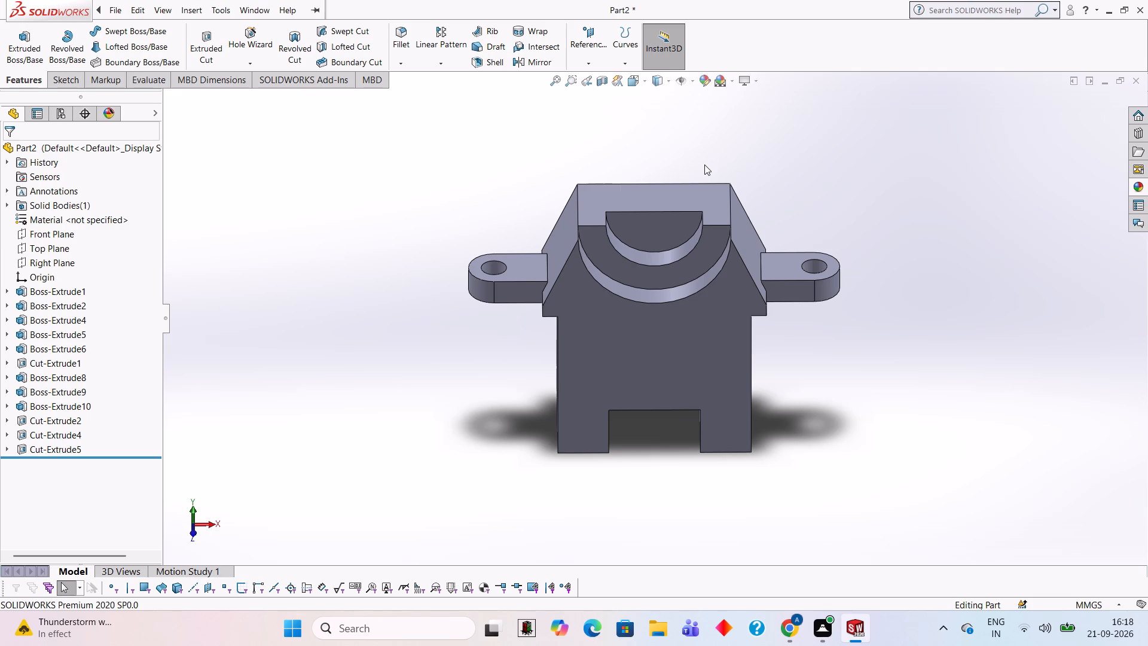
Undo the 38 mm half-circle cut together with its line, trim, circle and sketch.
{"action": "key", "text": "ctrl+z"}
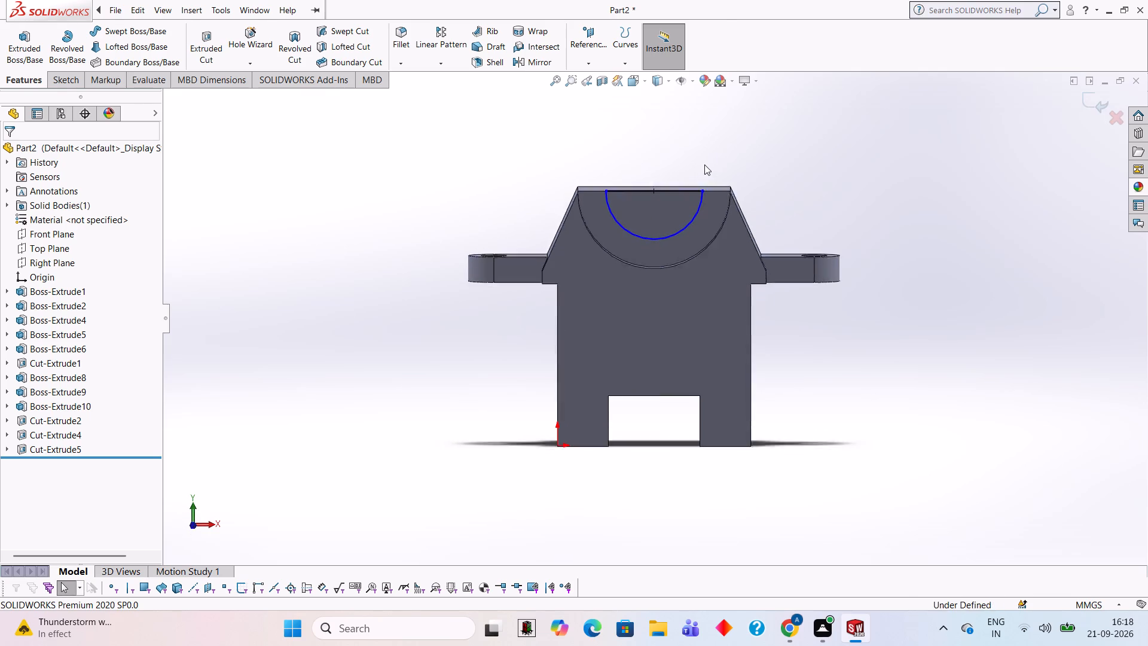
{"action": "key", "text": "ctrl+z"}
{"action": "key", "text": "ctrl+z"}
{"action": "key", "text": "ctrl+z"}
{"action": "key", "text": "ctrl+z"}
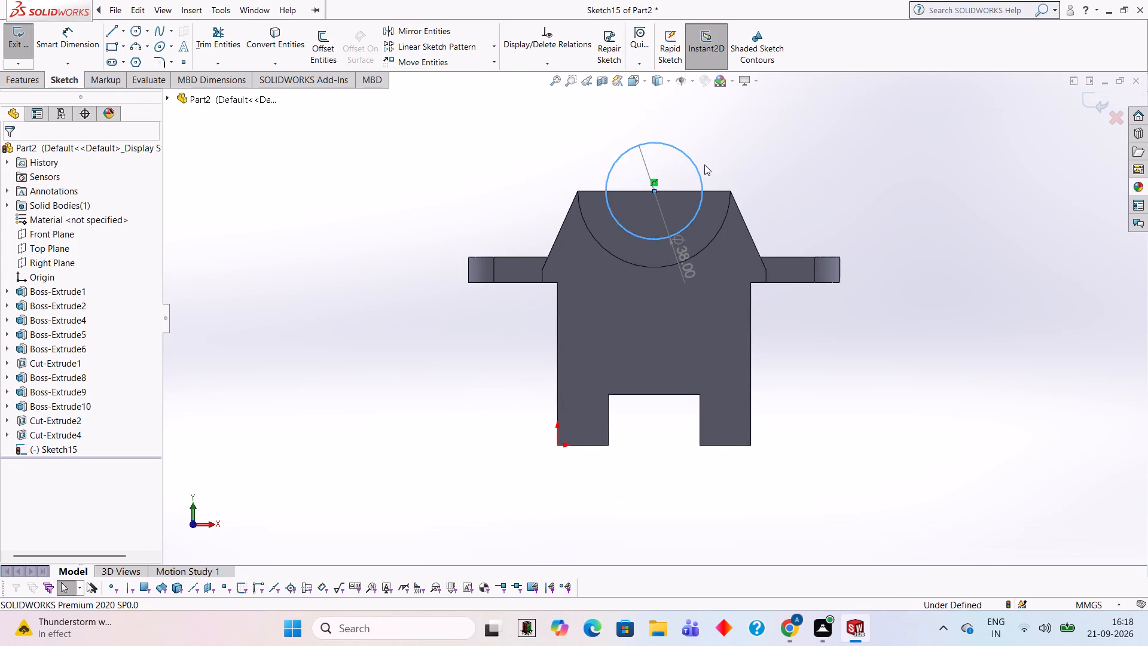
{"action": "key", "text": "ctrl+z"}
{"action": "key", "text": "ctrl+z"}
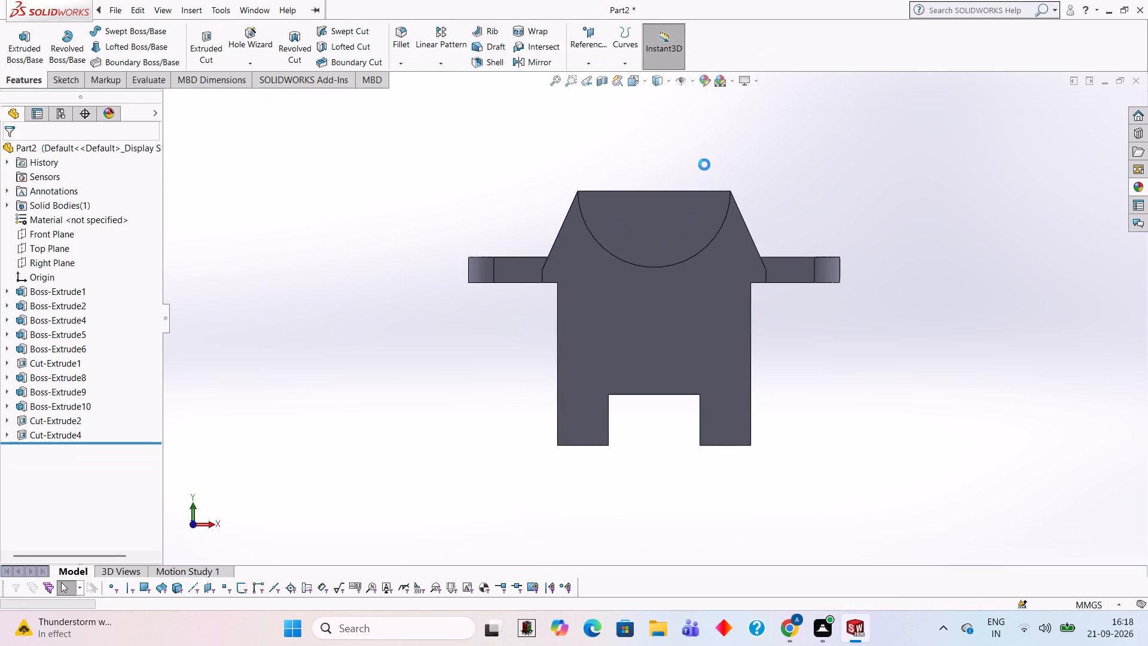
Undo the 10 mm deep half-round recess cut and clear the 60 mm half-circle geometry from its front-face sketch.
{"action": "key", "text": "ctrl+z"}
{"action": "key", "text": "ctrl+z"}
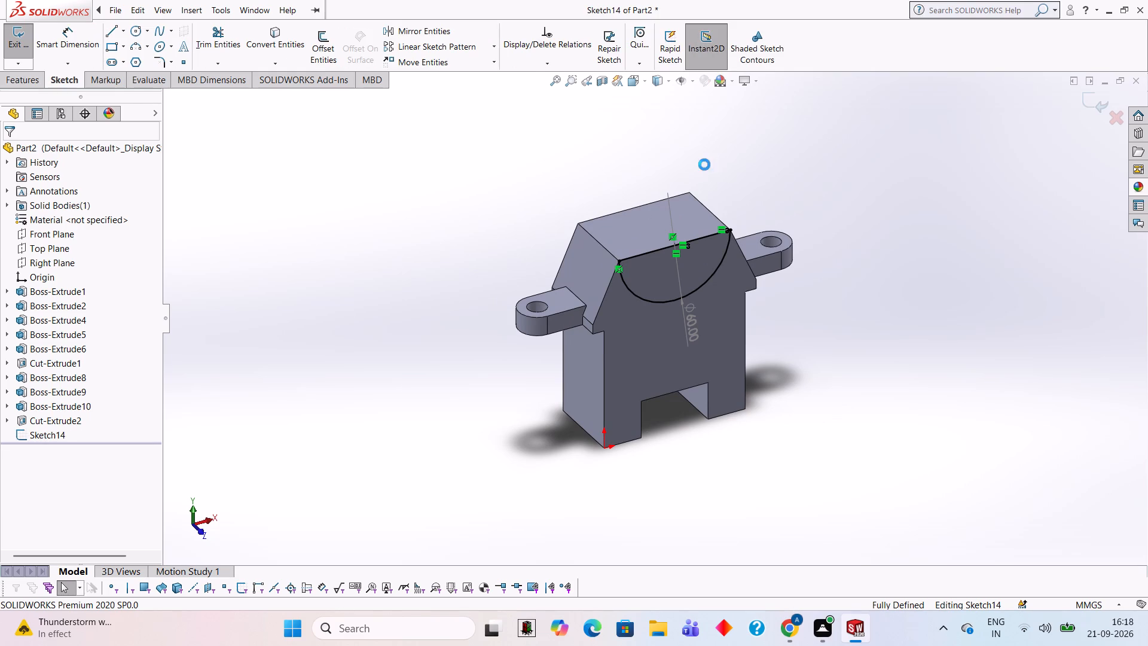
{"action": "key", "text": "ctrl+z"}
{"action": "key", "text": "ctrl+z"}
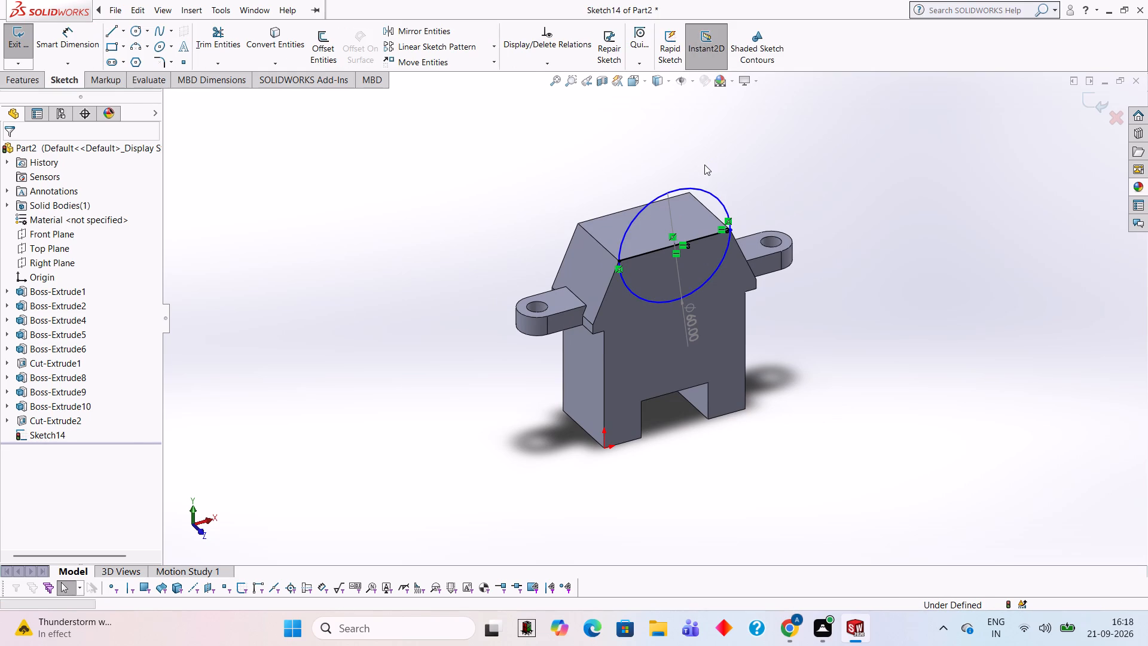
{"action": "key", "text": "ctrl+z"}
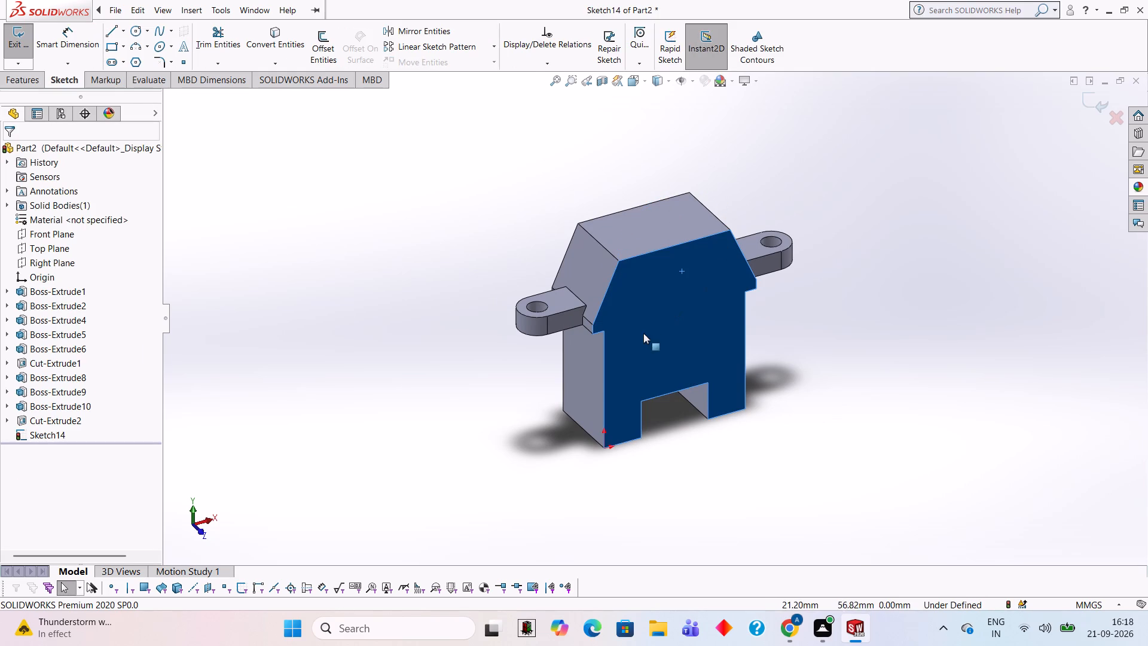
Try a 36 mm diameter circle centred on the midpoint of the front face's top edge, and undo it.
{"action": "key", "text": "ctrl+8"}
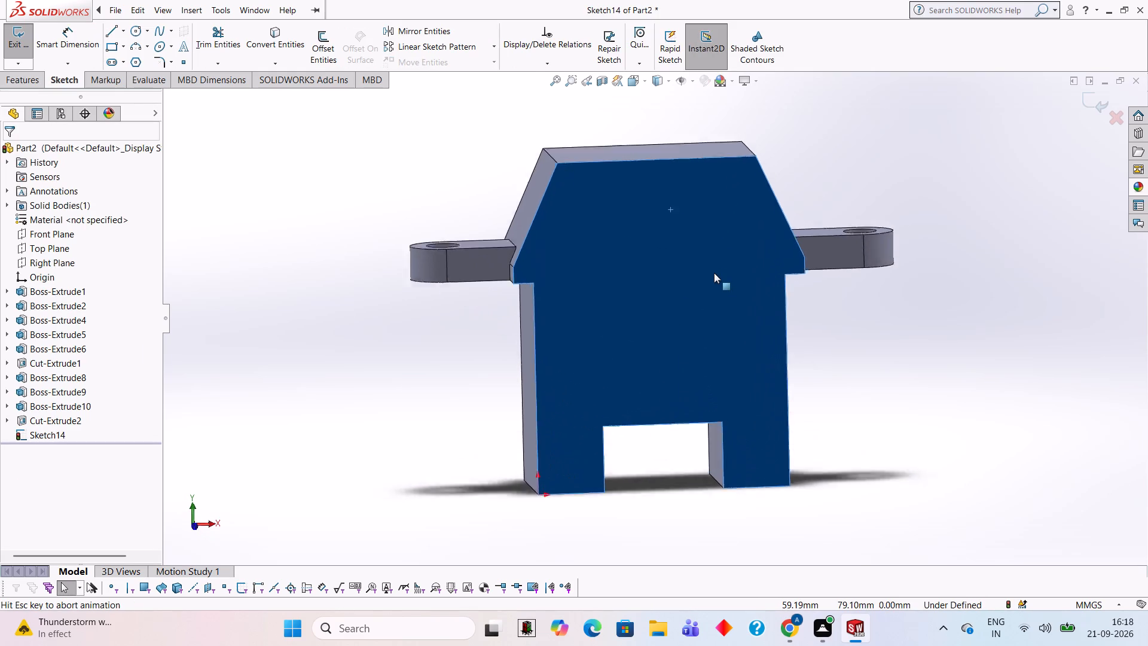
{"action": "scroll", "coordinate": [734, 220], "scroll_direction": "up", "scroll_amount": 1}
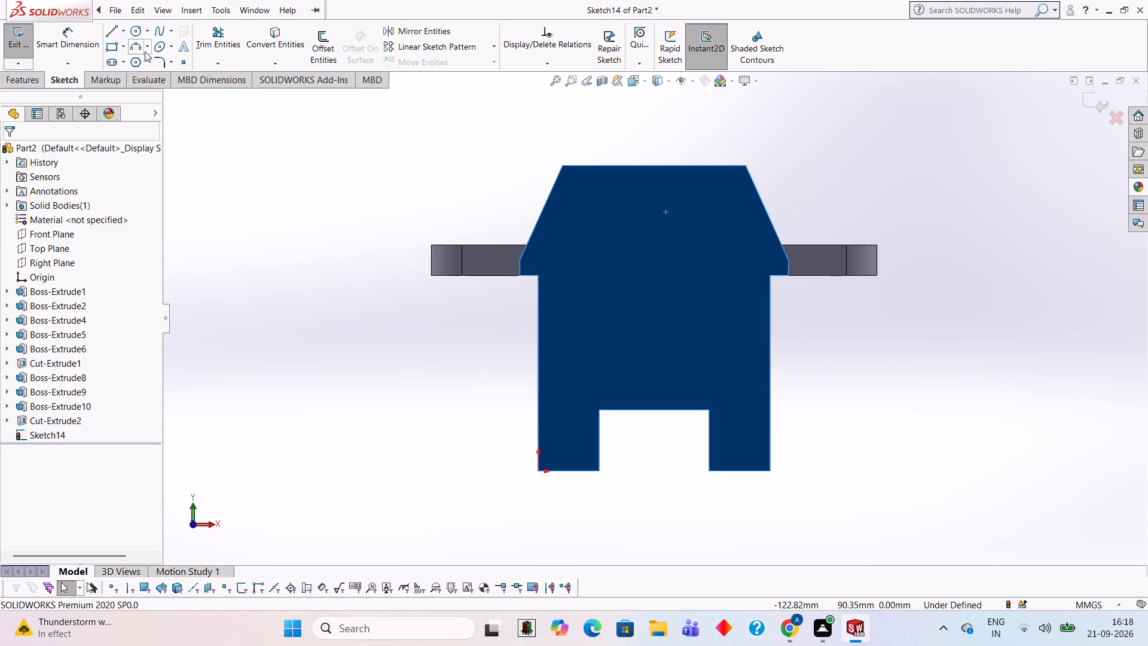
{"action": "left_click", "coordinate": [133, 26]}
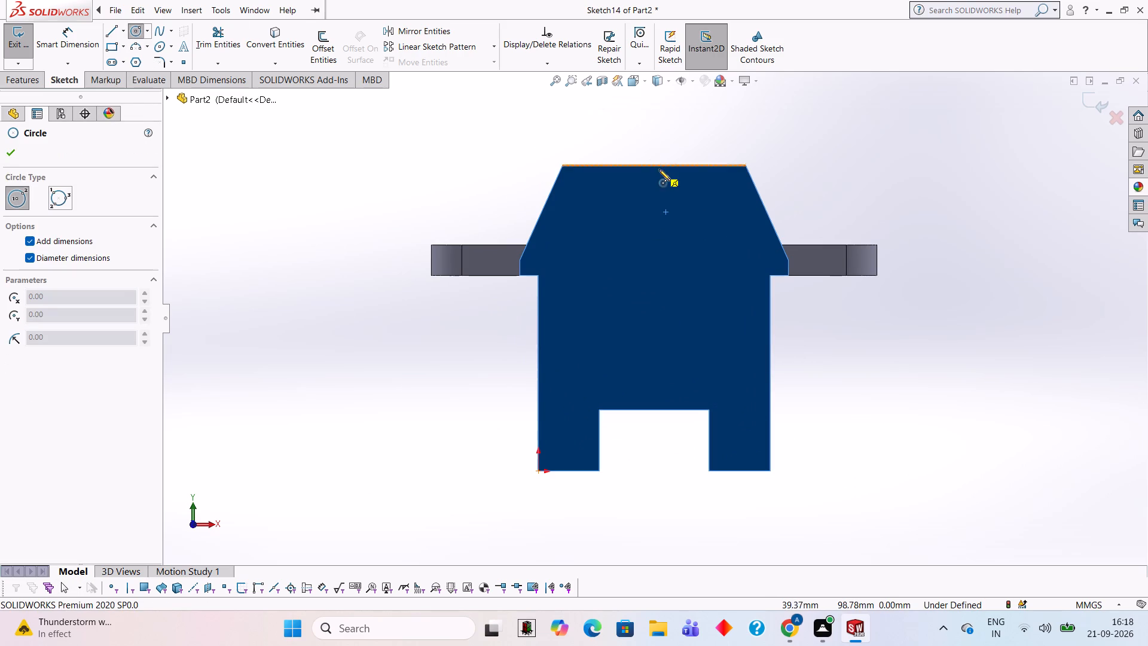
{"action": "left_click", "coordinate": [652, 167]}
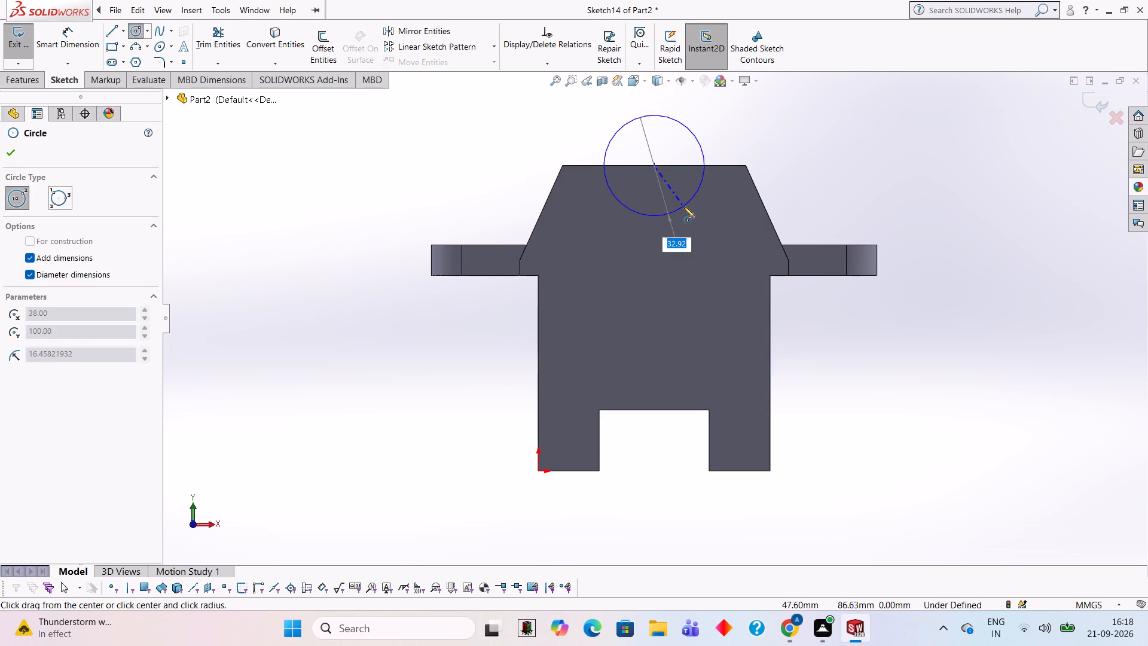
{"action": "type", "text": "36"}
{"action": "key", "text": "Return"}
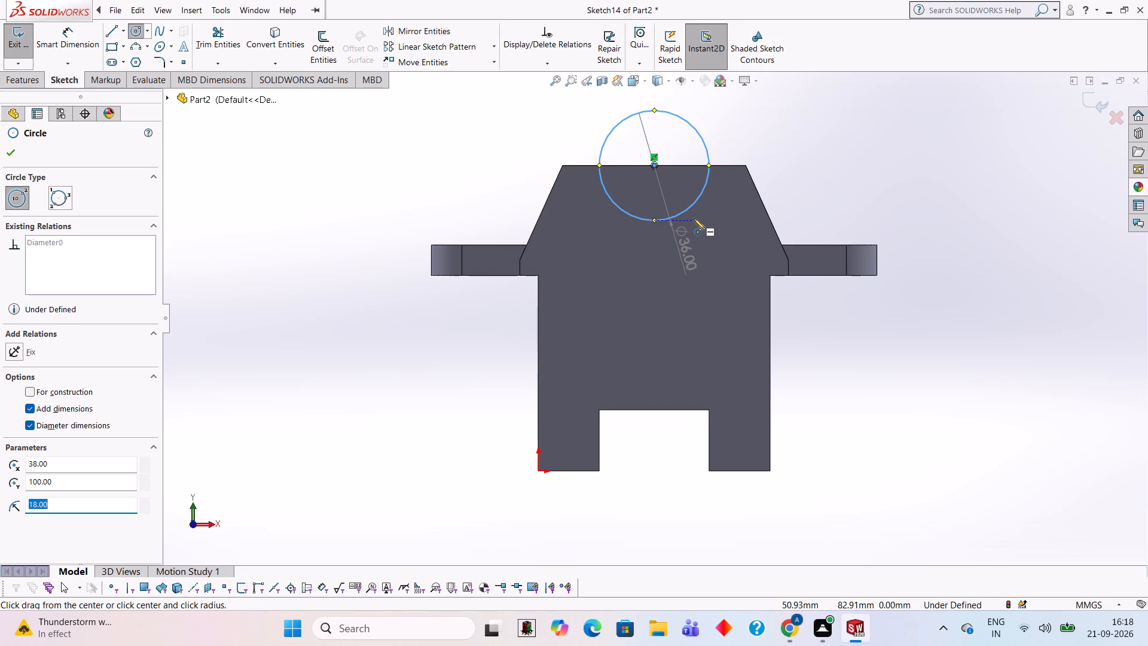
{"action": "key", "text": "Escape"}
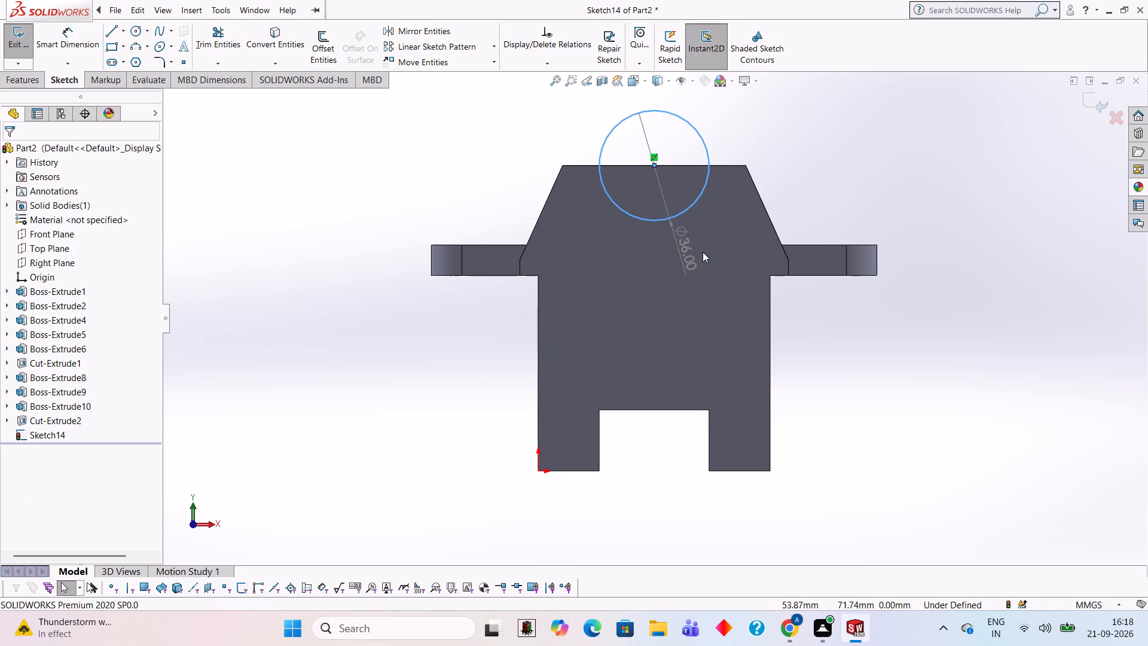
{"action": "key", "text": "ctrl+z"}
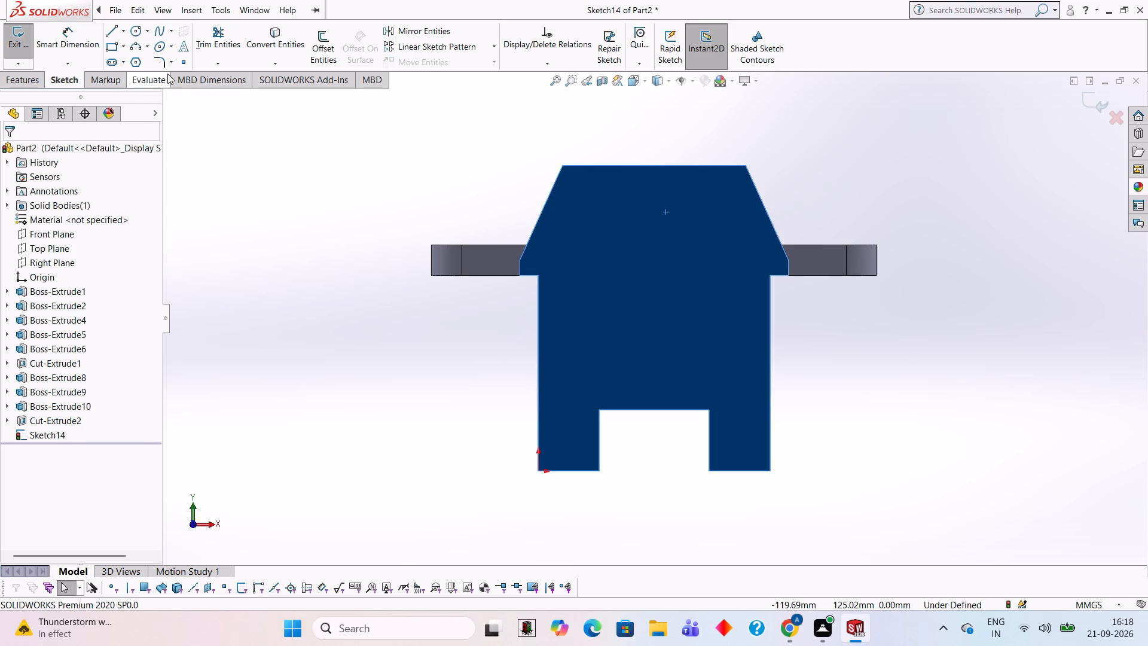
Draw a 54 mm diameter circle centred on the front face's top-edge midpoint, doubling the 27 mm radius in the calculator.
{"action": "left_click", "coordinate": [141, 29]}
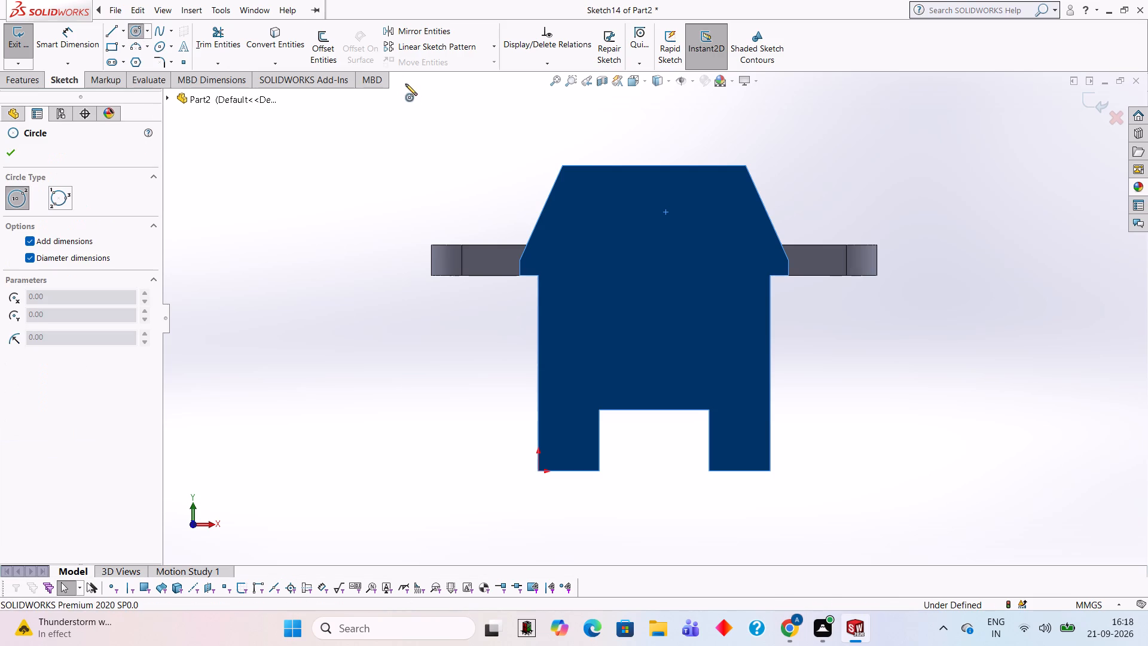
{"action": "left_click", "coordinate": [652, 167]}
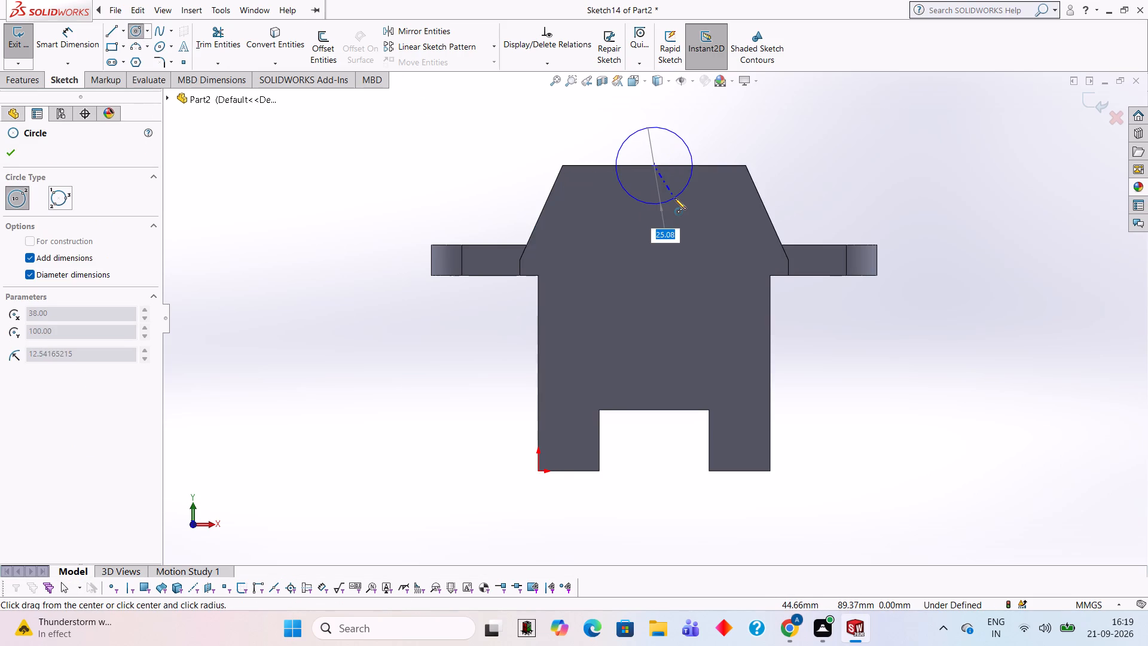
{"action": "type", "text": "27"}
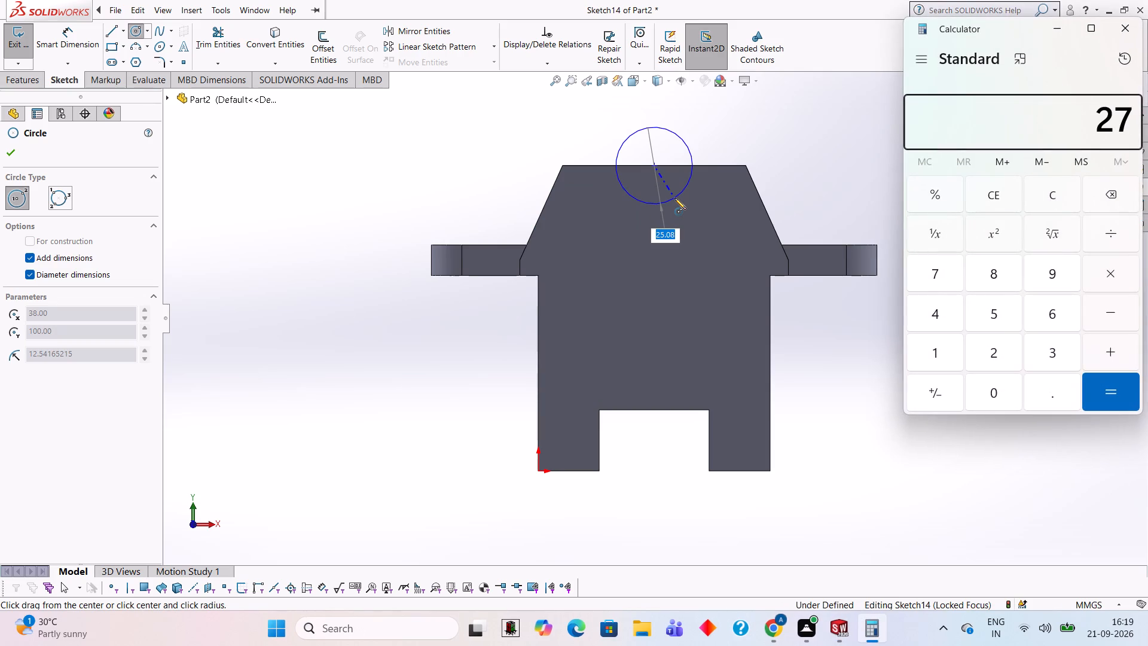
{"action": "key", "text": "Return"}
{"action": "type", "text": "27"}
{"action": "key", "text": "plus"}
{"action": "key", "text": "3"}
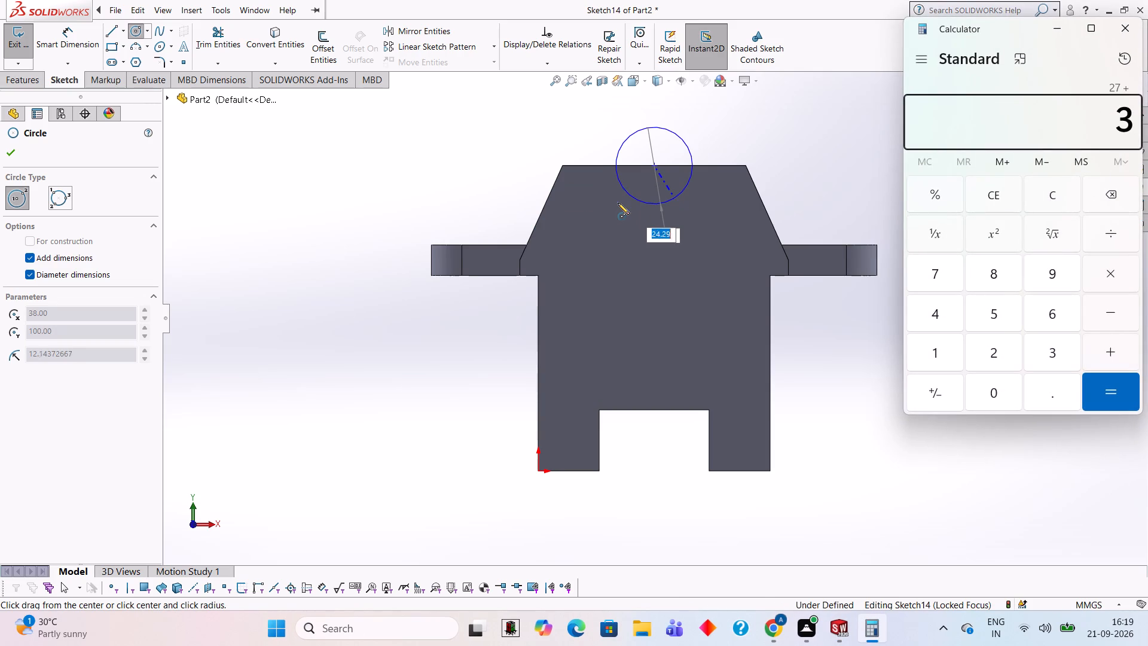
{"action": "key", "text": "BackSpace"}
{"action": "type", "text": "27"}
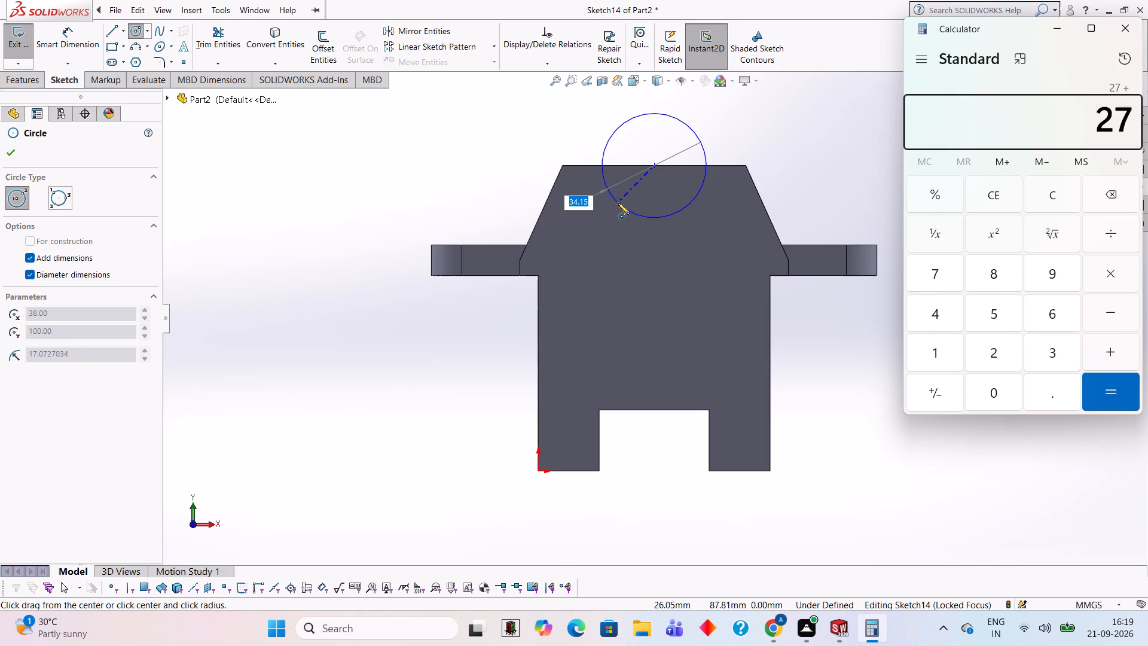
{"action": "key", "text": "Return"}
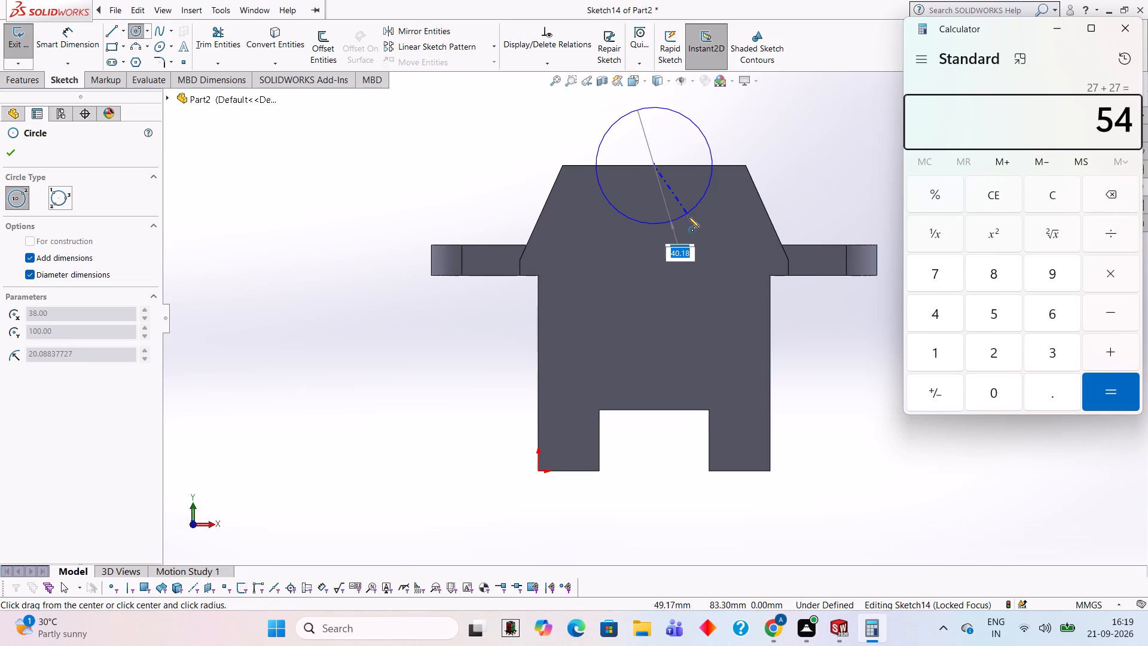
{"action": "type", "text": "54"}
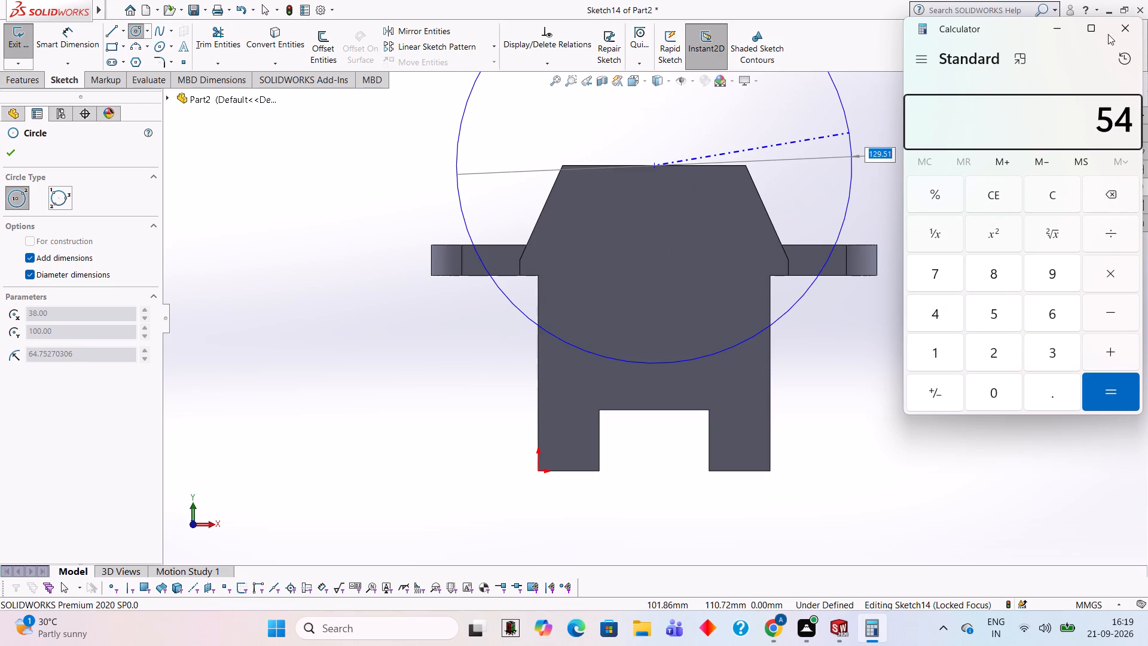
{"action": "left_click", "coordinate": [1126, 24]}
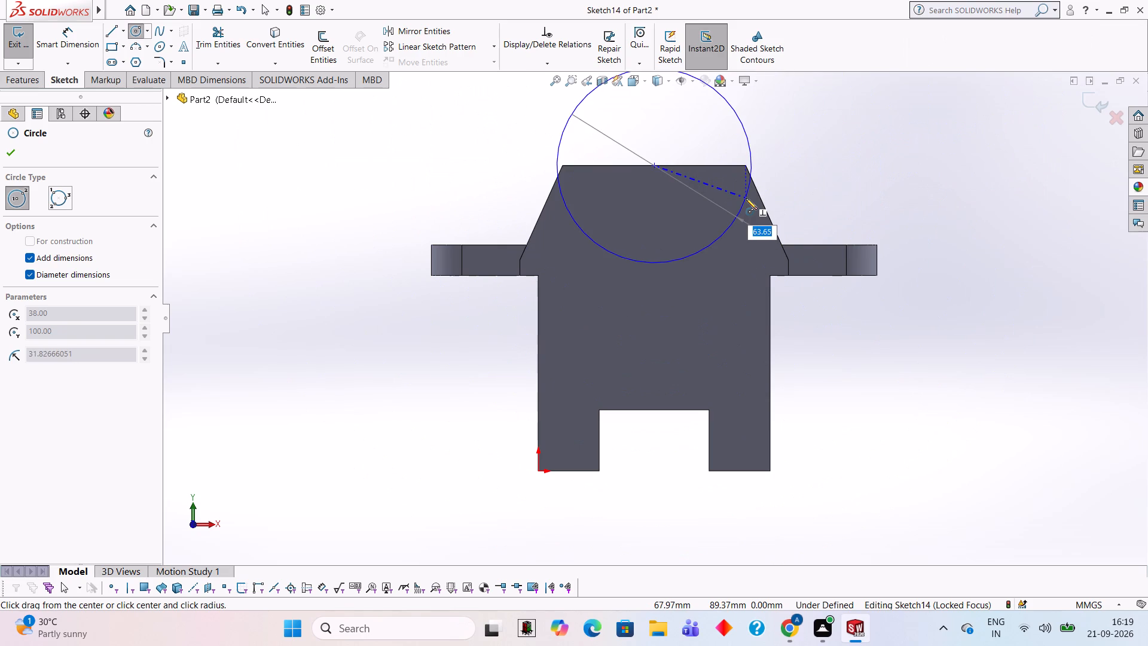
{"action": "type", "text": "54"}
{"action": "key", "text": "Return"}
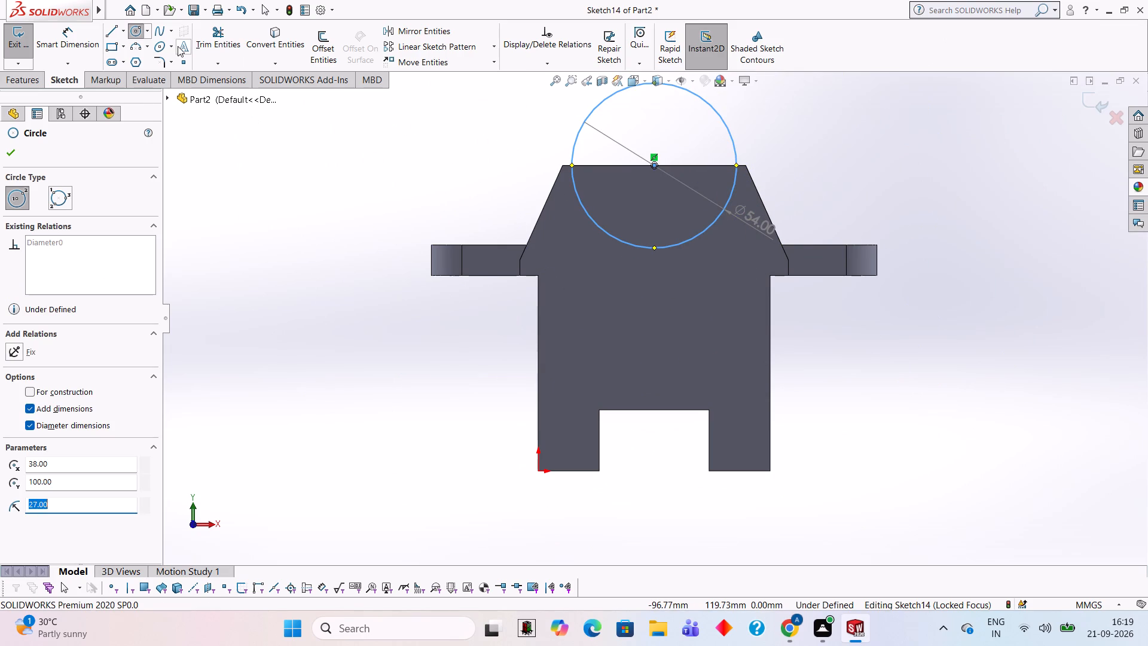
Draw a horizontal line across the 54 mm circle's diameter and trim away the upper half of the circle.
{"action": "left_click", "coordinate": [118, 29]}
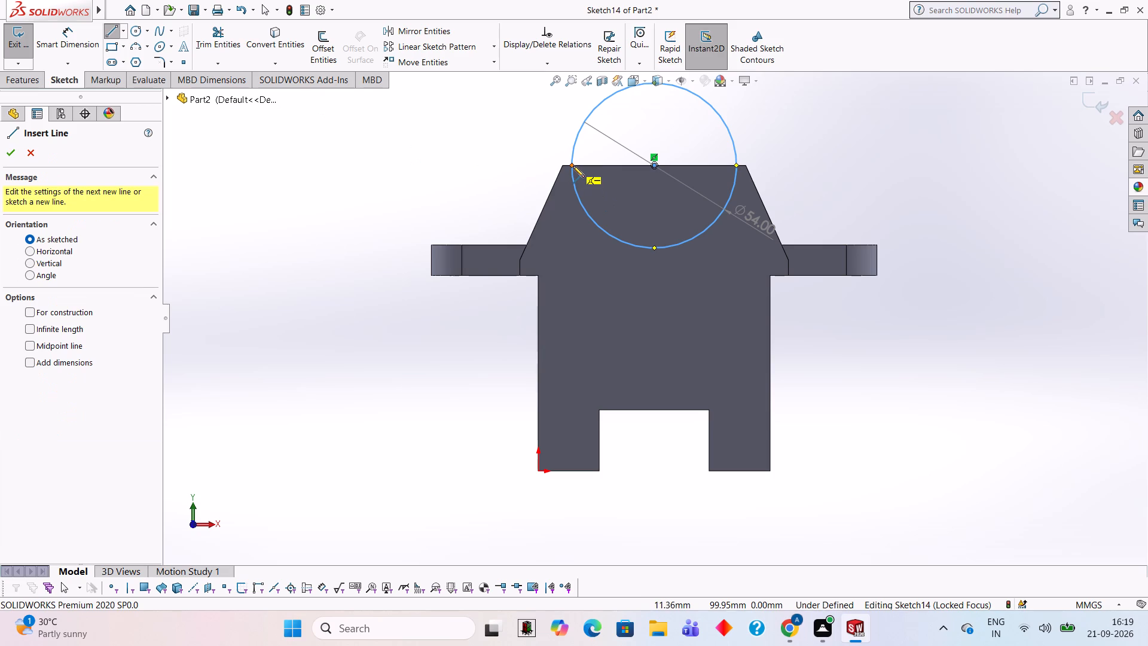
{"action": "left_click", "coordinate": [573, 166]}
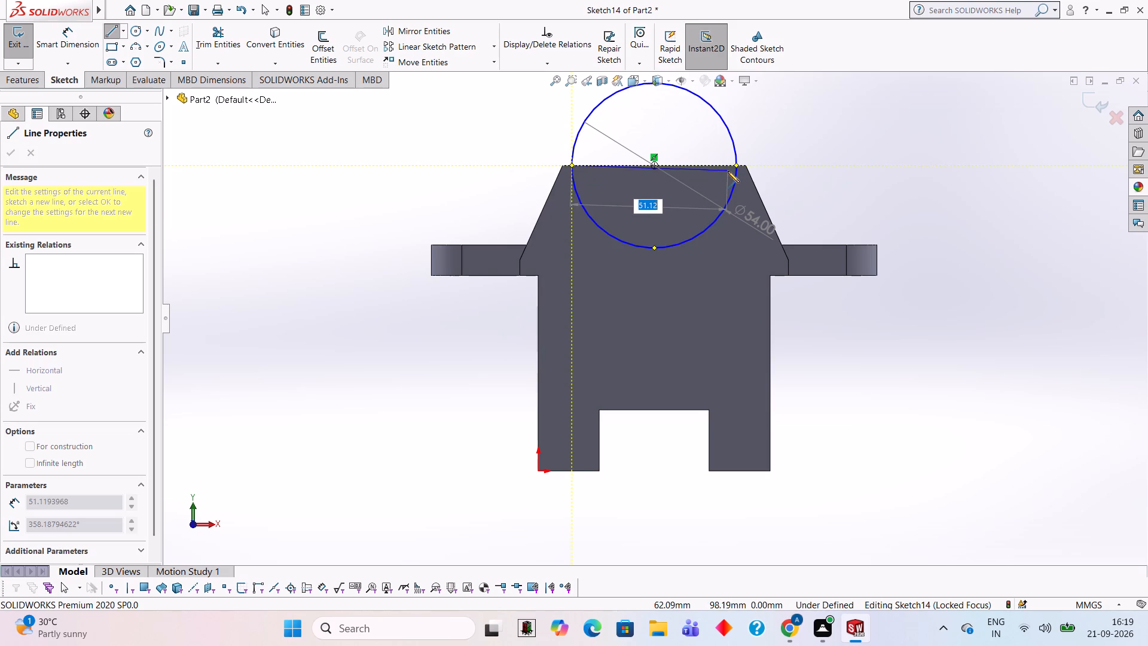
{"action": "left_click", "coordinate": [737, 164]}
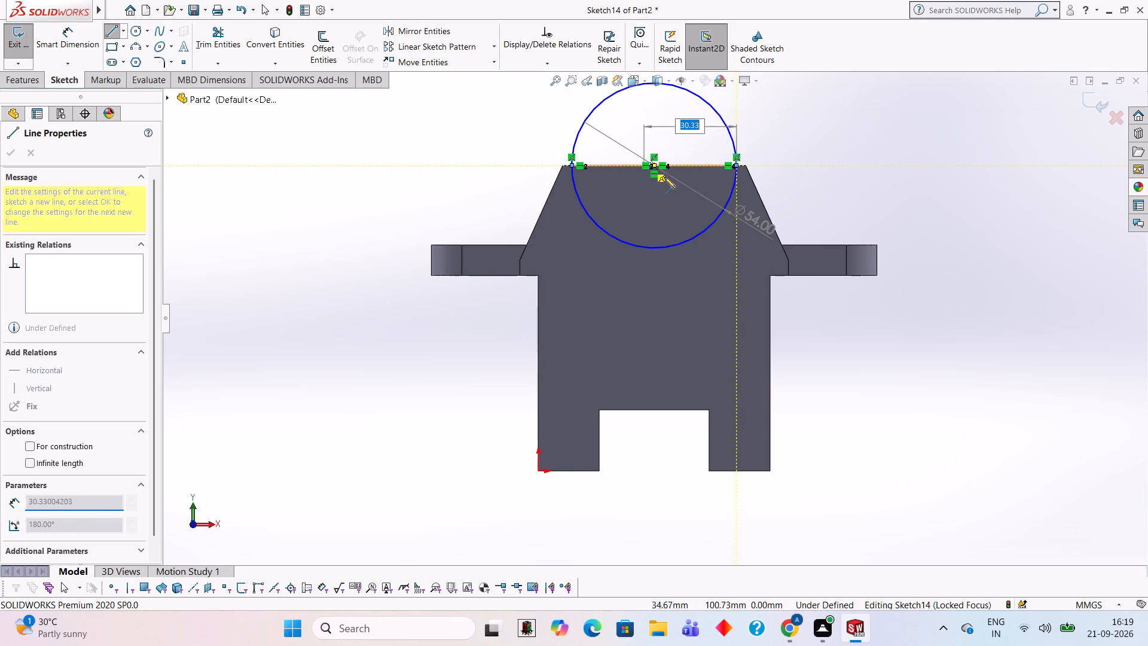
{"action": "key", "text": "Escape"}
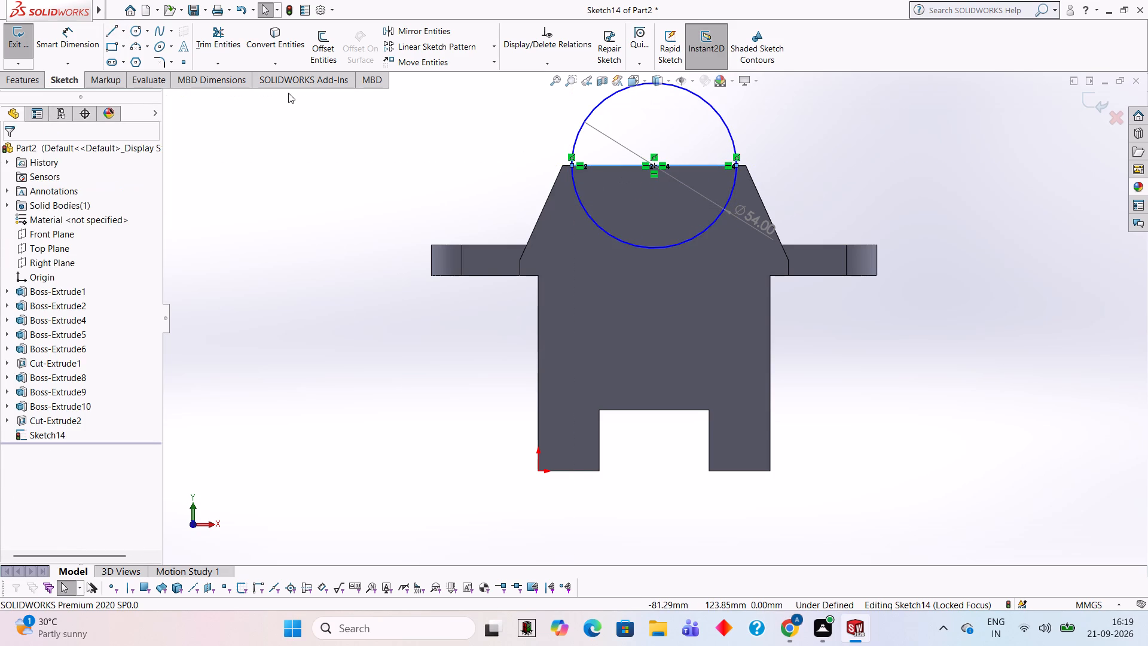
{"action": "left_click", "coordinate": [207, 36]}
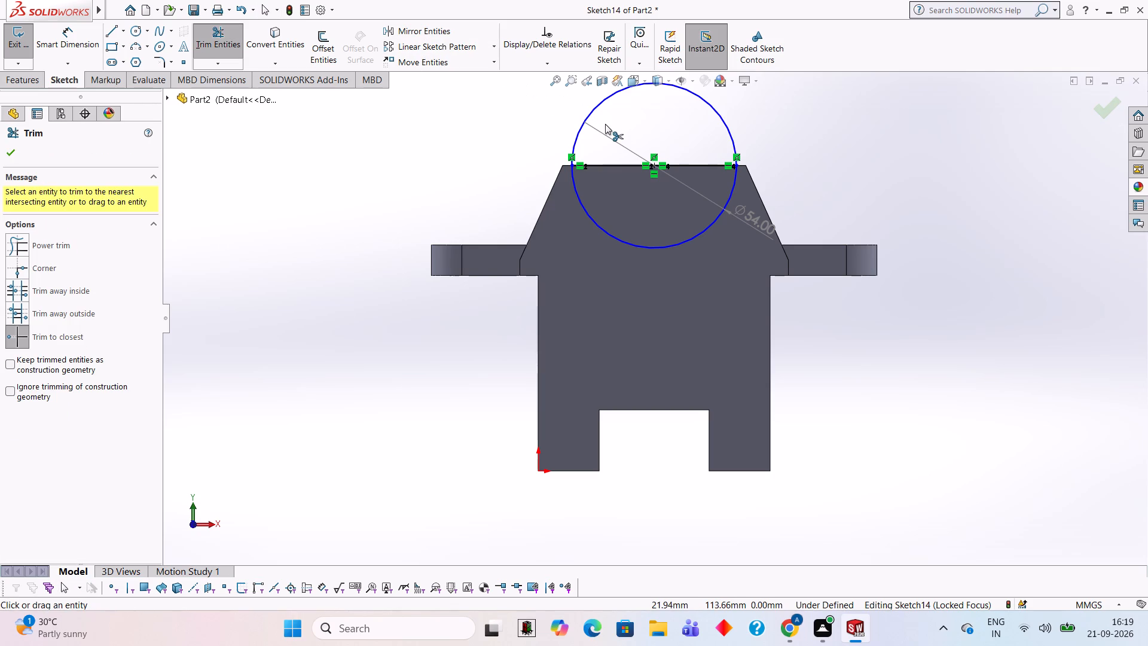
{"action": "left_click", "coordinate": [589, 112]}
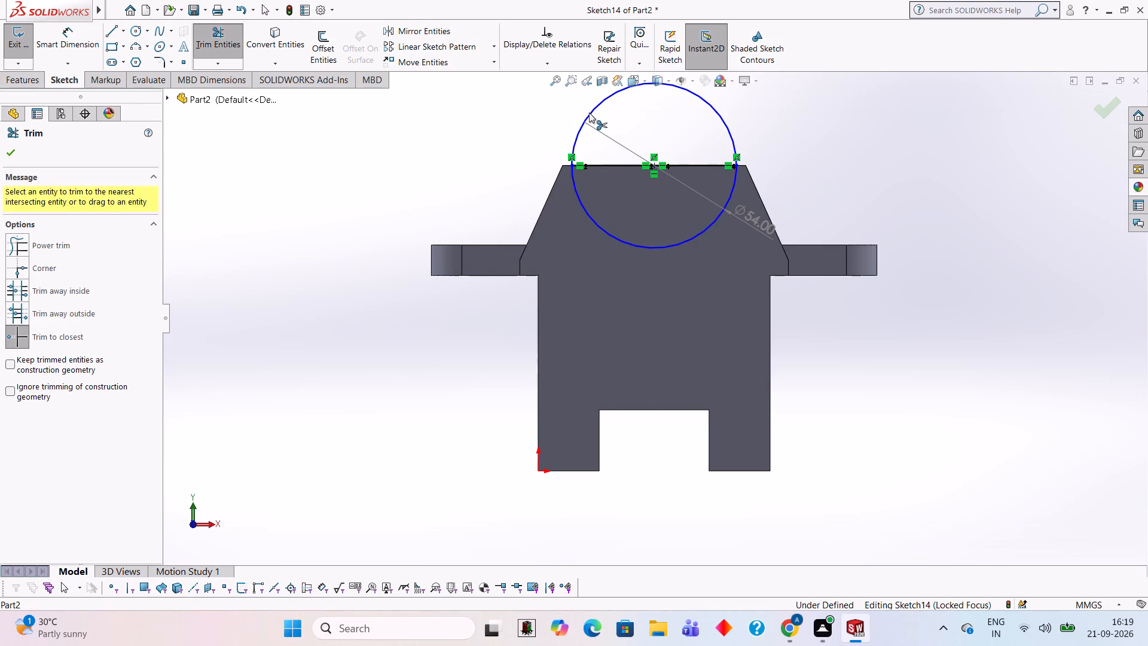
Cut-extrude the 54 mm lower half-circle to a blind depth of 10 mm into the front face.
{"action": "middle_click_drag", "start_coordinate": [805, 137], "coordinate": [804, 215]}
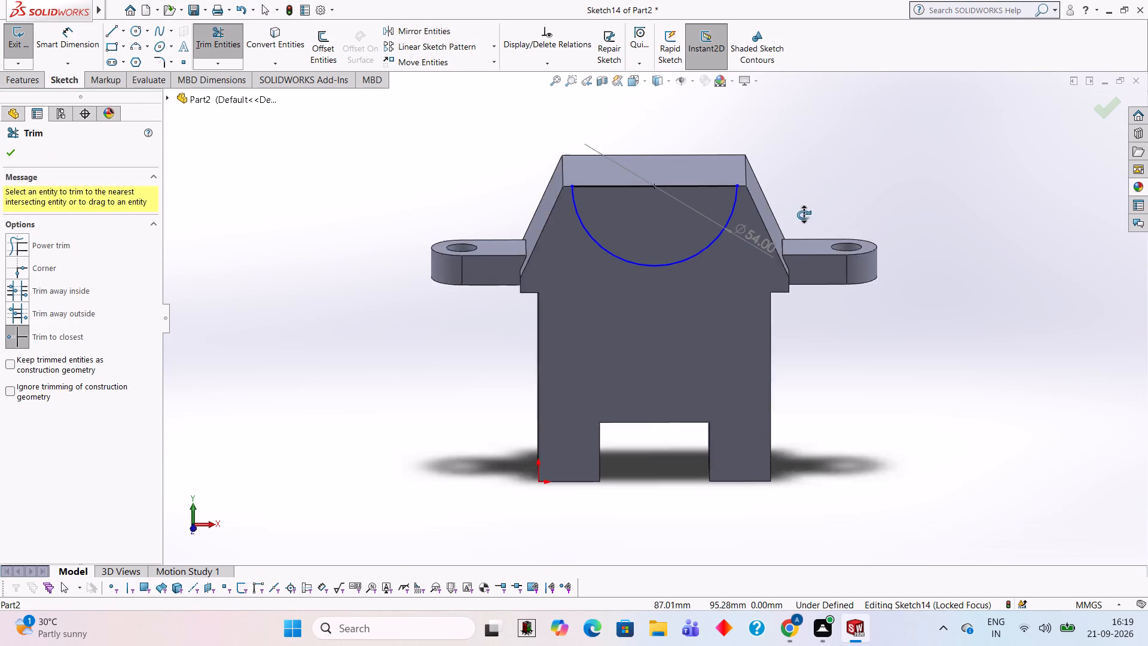
{"action": "middle_click_drag", "start_coordinate": [804, 215], "coordinate": [813, 235]}
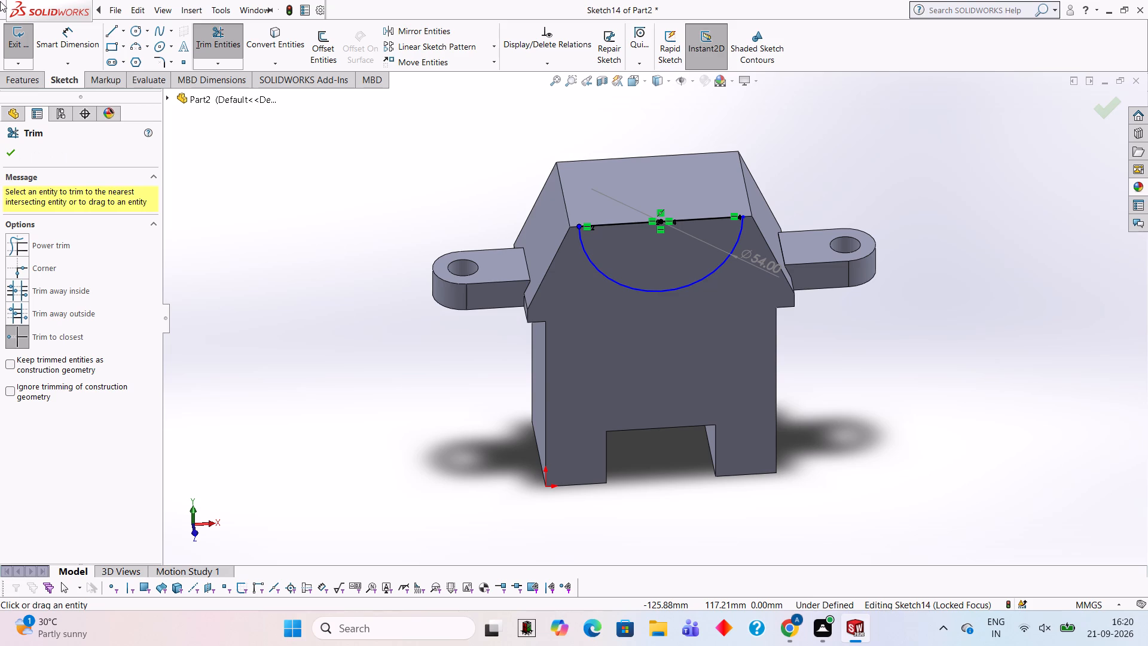
{"action": "left_click", "coordinate": [24, 80]}
{"action": "left_click", "coordinate": [210, 44]}
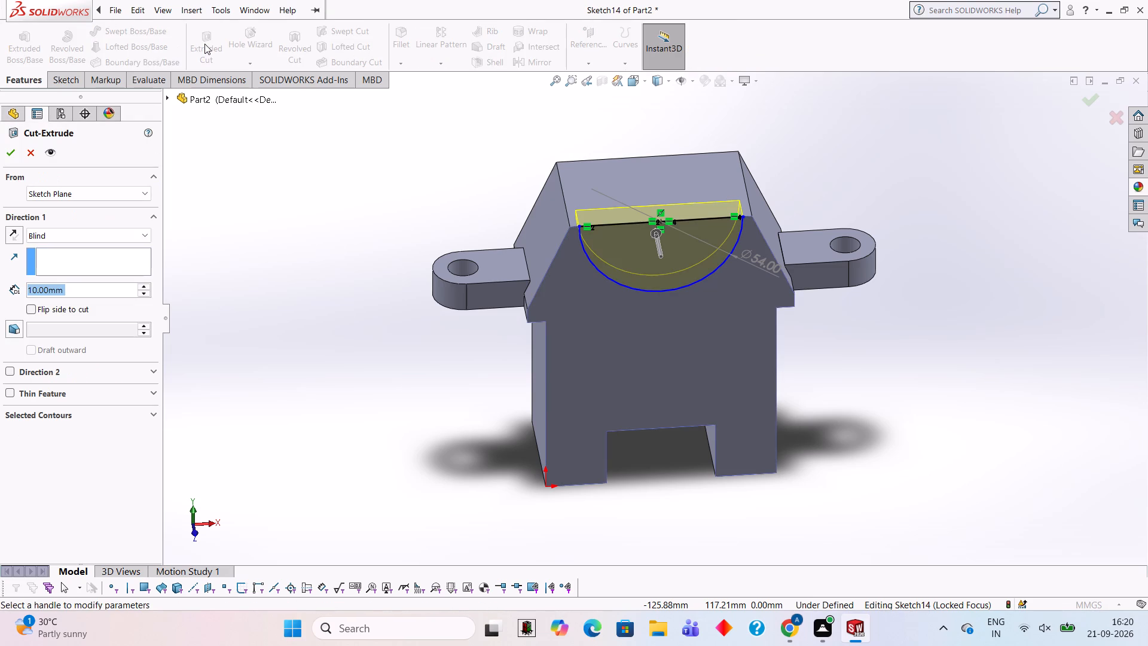
{"action": "left_click", "coordinate": [4, 152]}
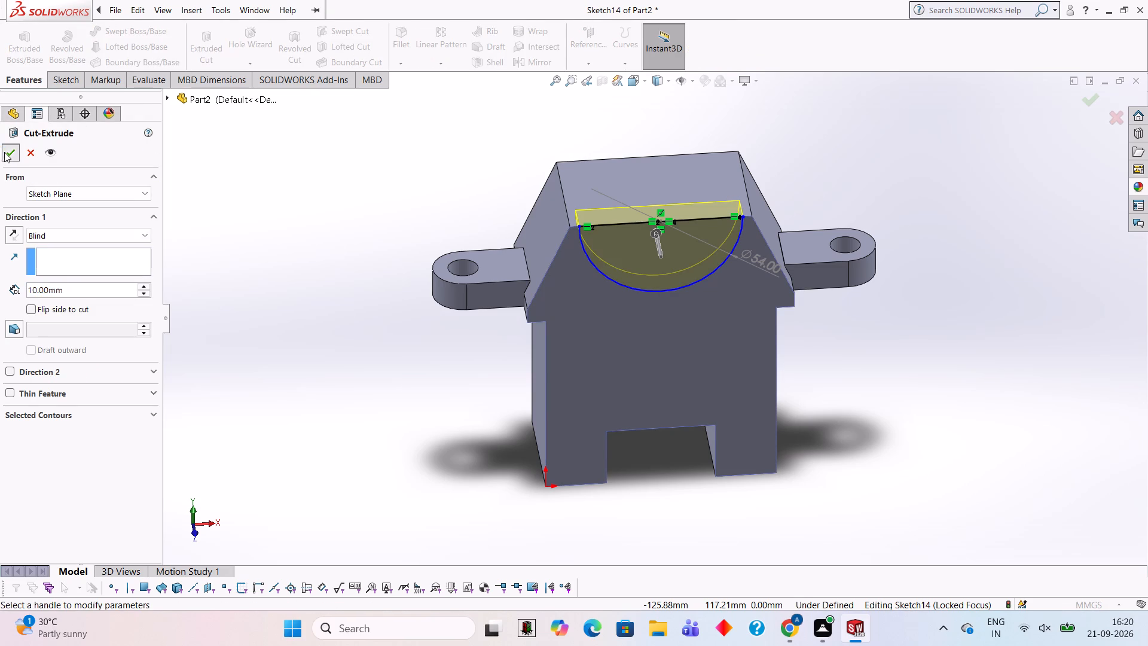
{"action": "left_click", "coordinate": [247, 221]}
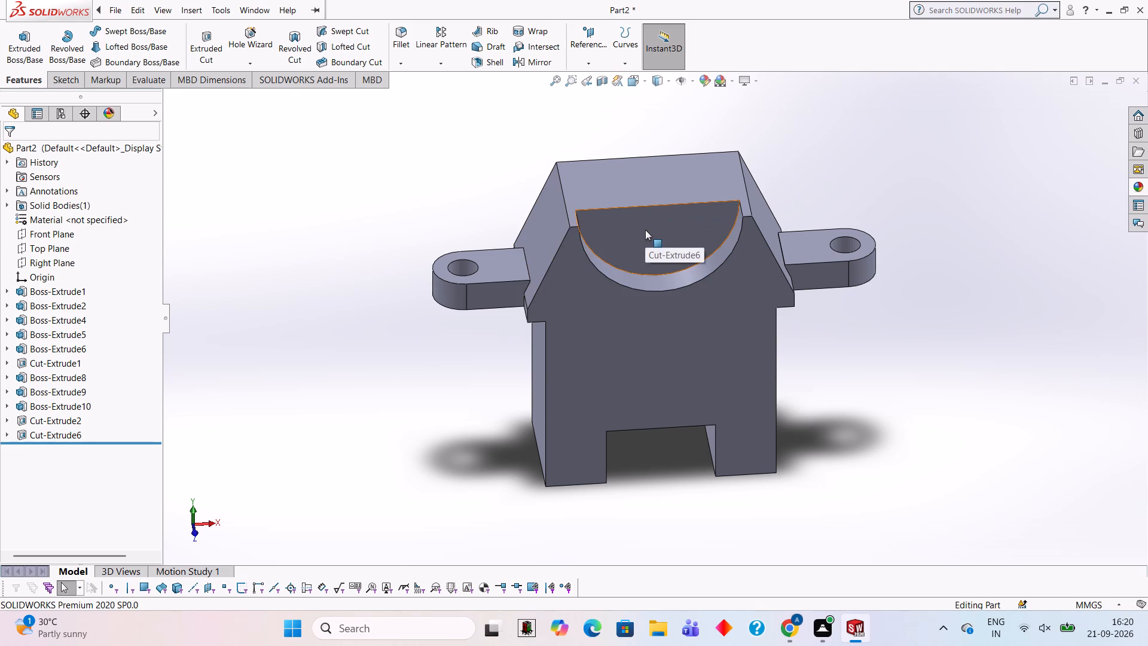
Sketch a 38 mm diameter circle on the recessed half-round face, centred on the midpoint of its top edge.
{"action": "left_click", "coordinate": [646, 232]}
{"action": "left_click", "coordinate": [697, 197]}
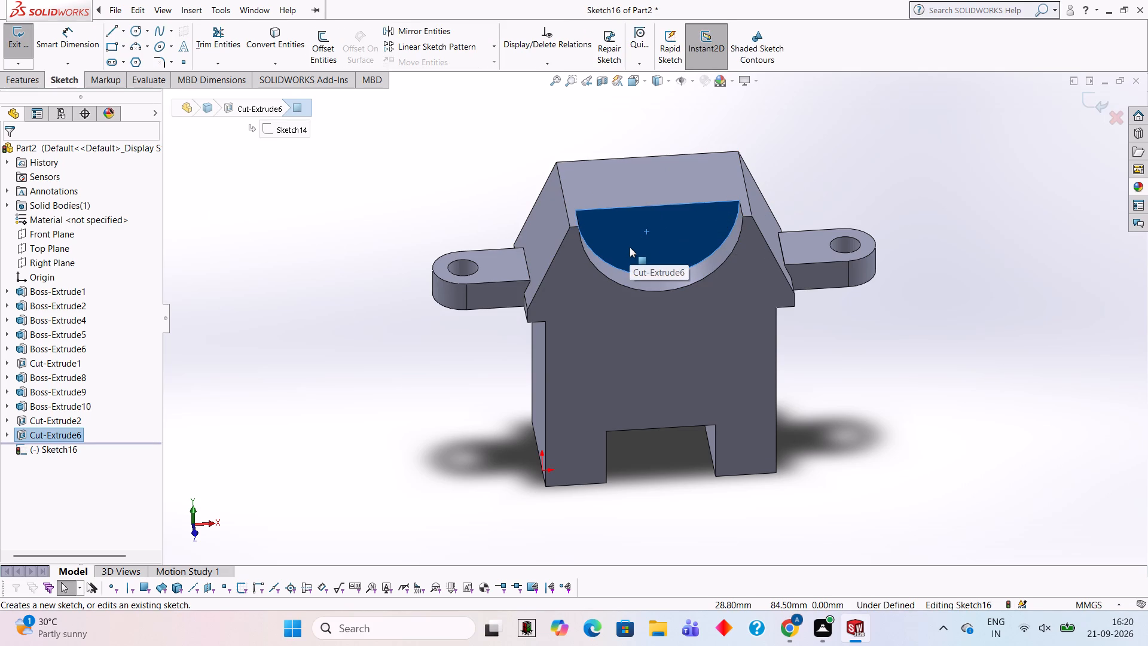
{"action": "key", "text": "ctrl+8"}
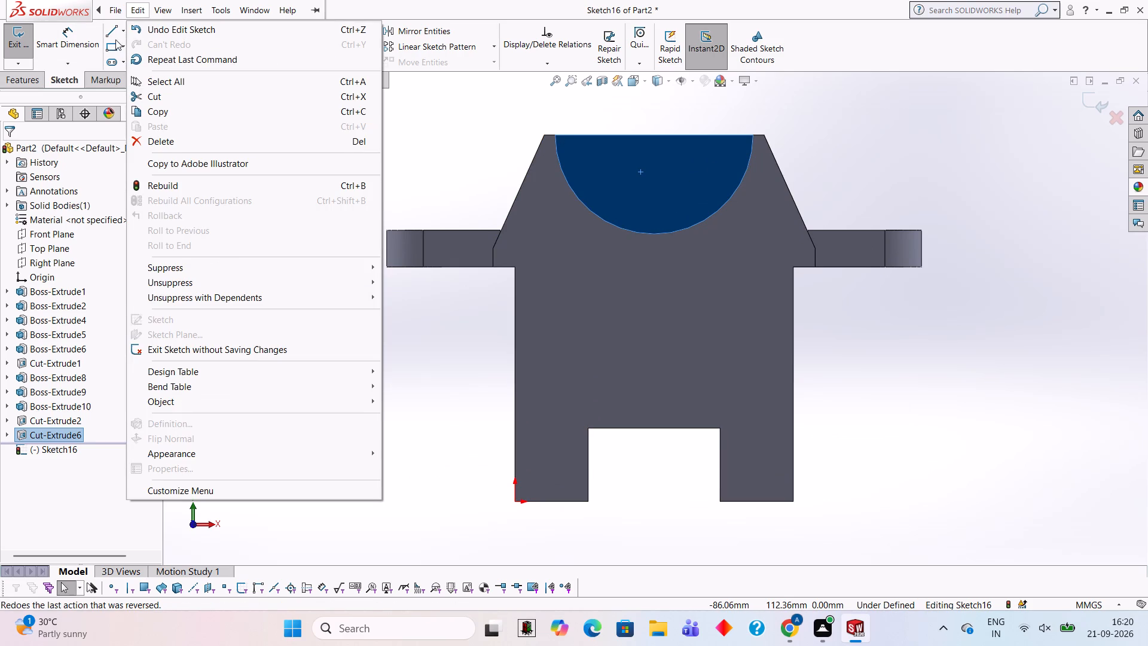
{"action": "left_click", "coordinate": [438, 134]}
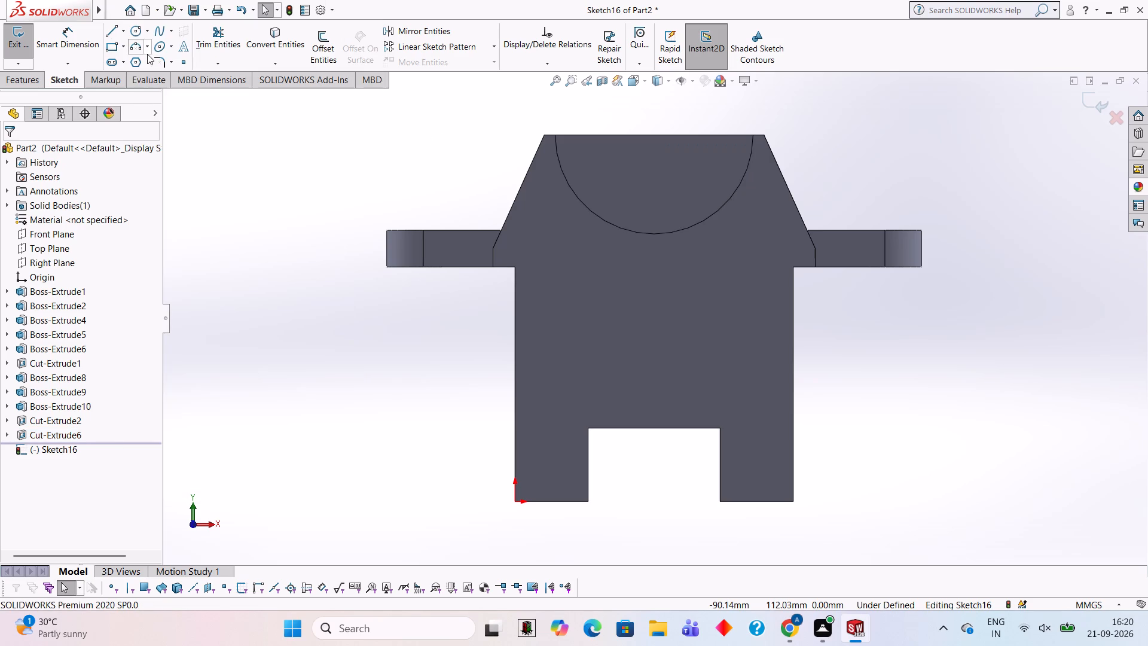
{"action": "left_click", "coordinate": [139, 38]}
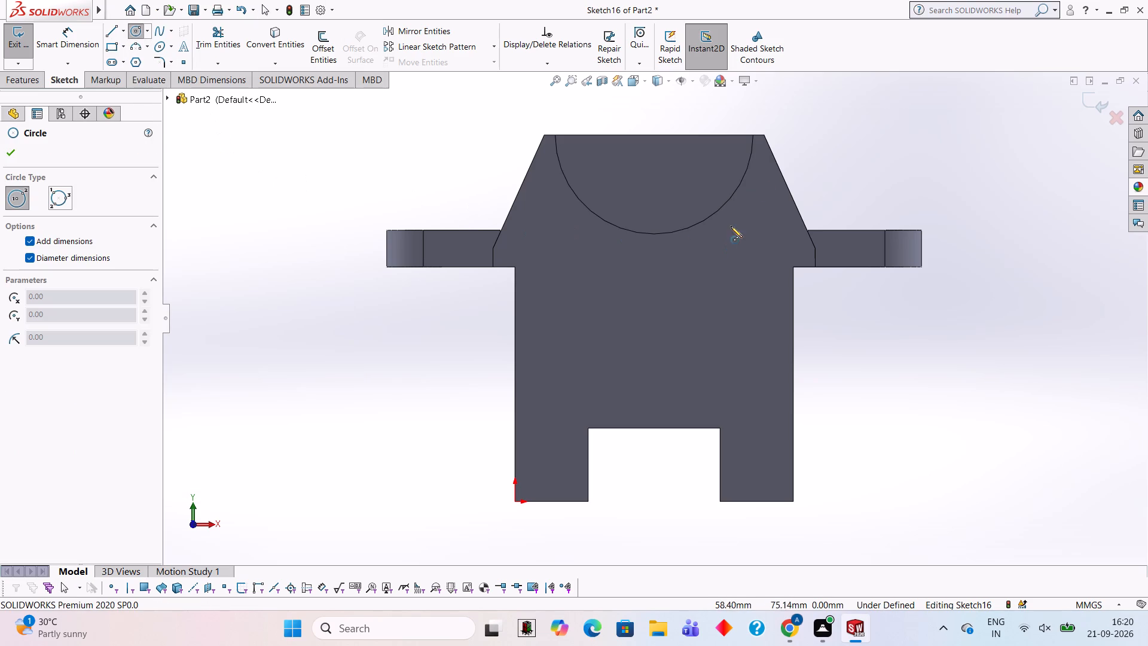
{"action": "left_click", "coordinate": [654, 138]}
{"action": "type", "text": "38"}
{"action": "key", "text": "Return"}
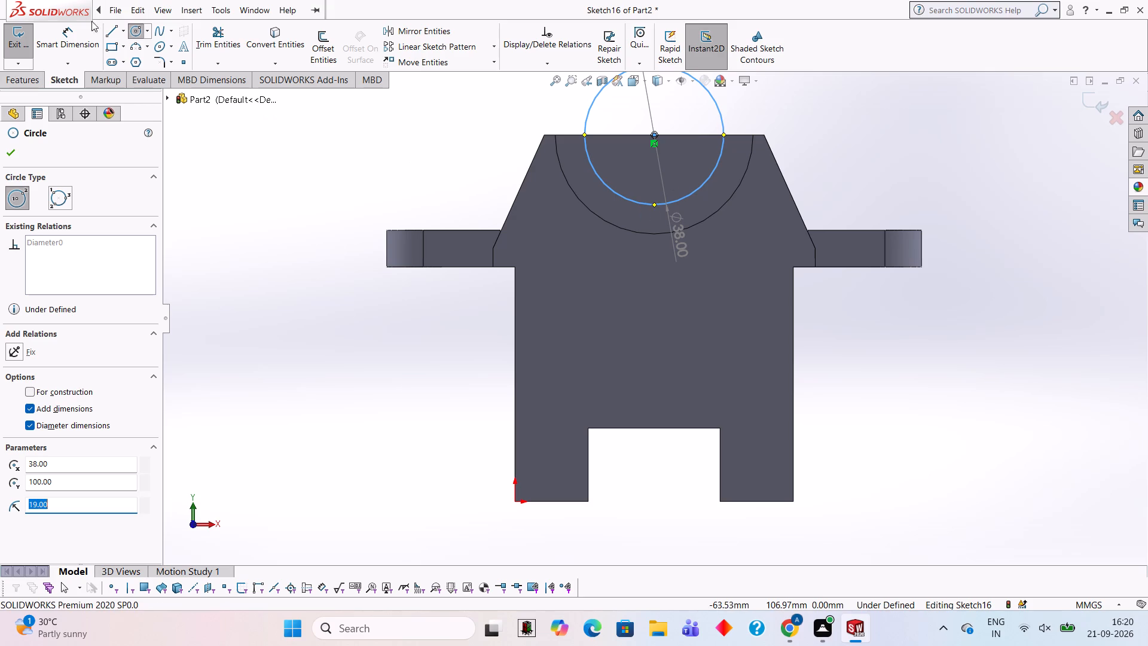
Draw a horizontal line across the 38 mm circle's diameter and trim away the upper half of the circle.
{"action": "left_click", "coordinate": [111, 33]}
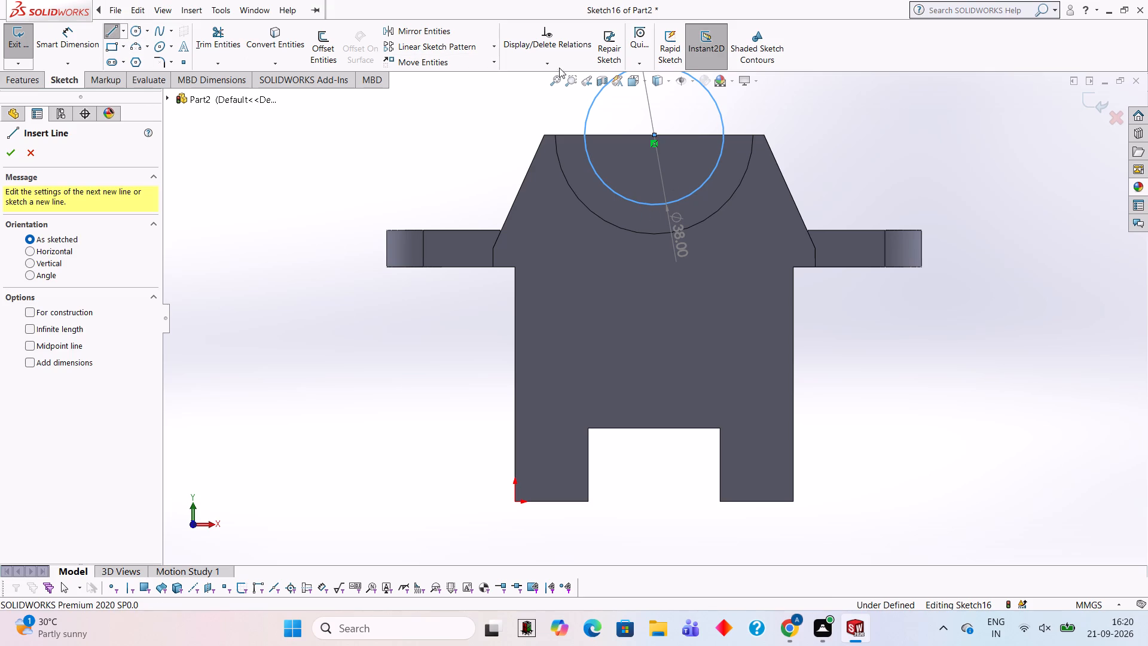
{"action": "left_click", "coordinate": [585, 133]}
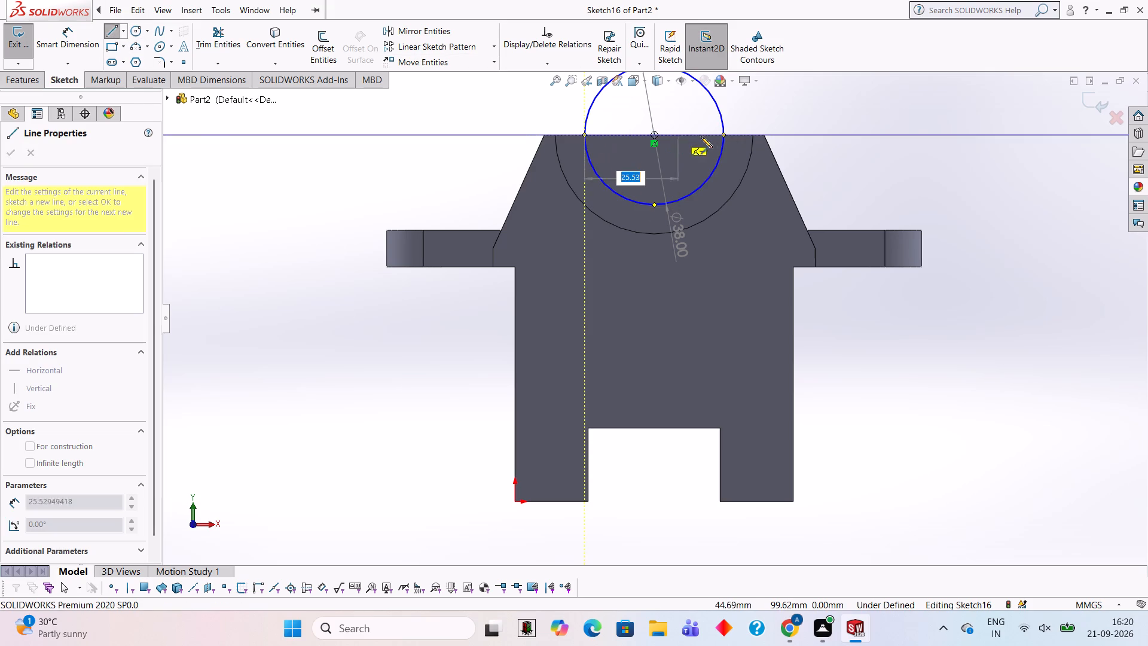
{"action": "left_click", "coordinate": [721, 133]}
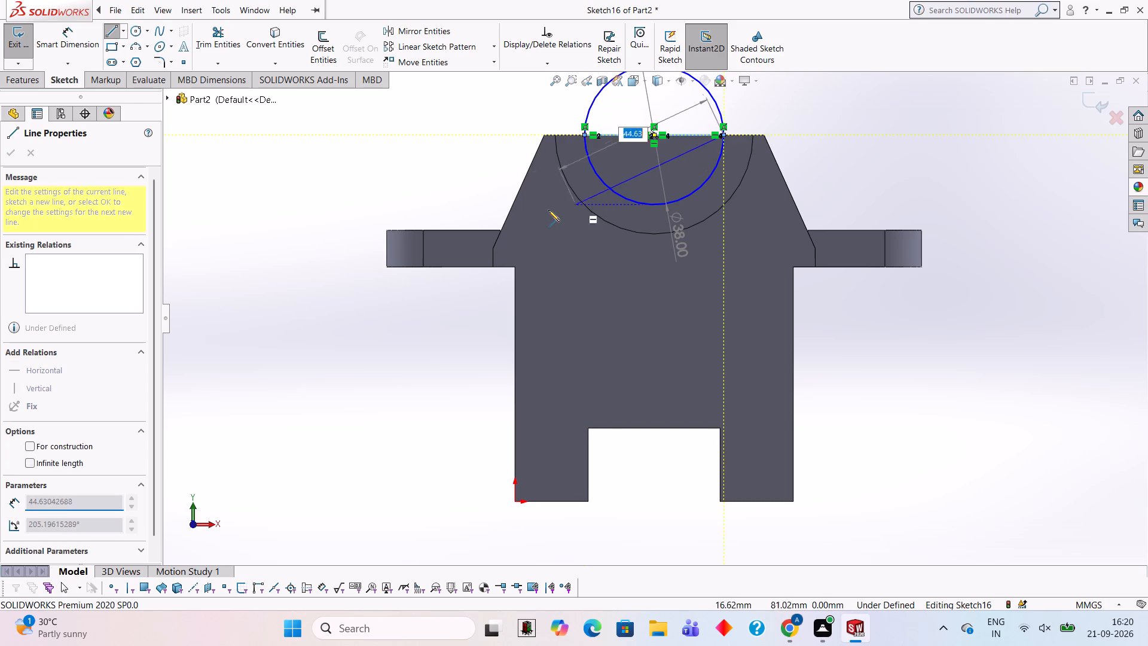
{"action": "key", "text": "Escape"}
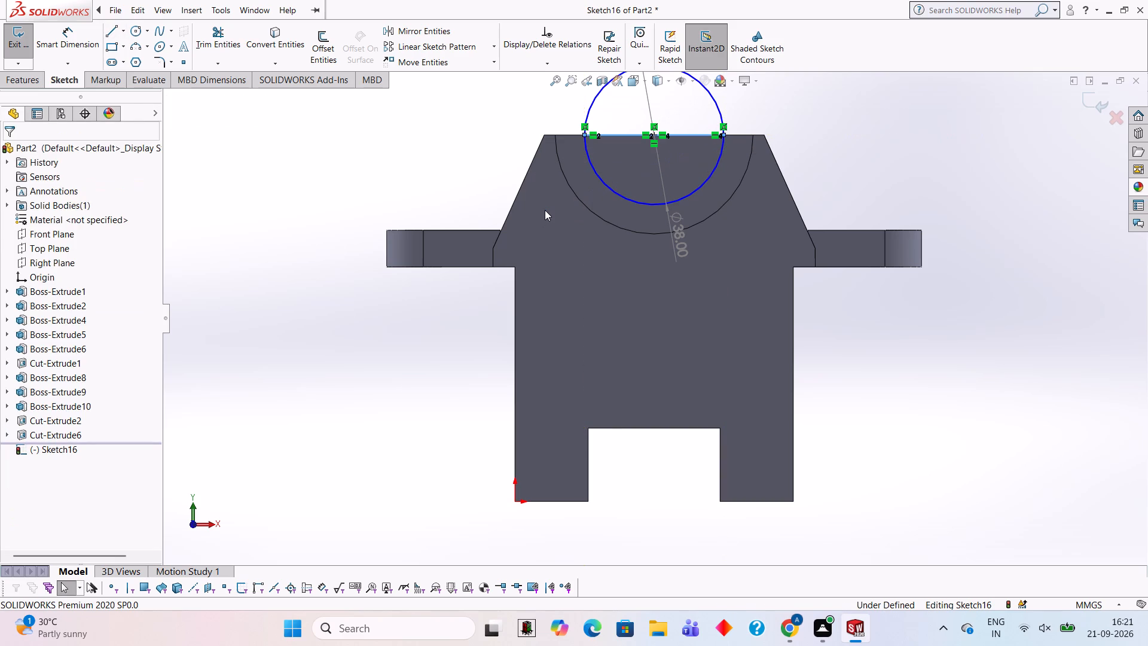
{"action": "scroll", "coordinate": [720, 158], "scroll_direction": "up", "scroll_amount": 1}
{"action": "left_click", "coordinate": [221, 28]}
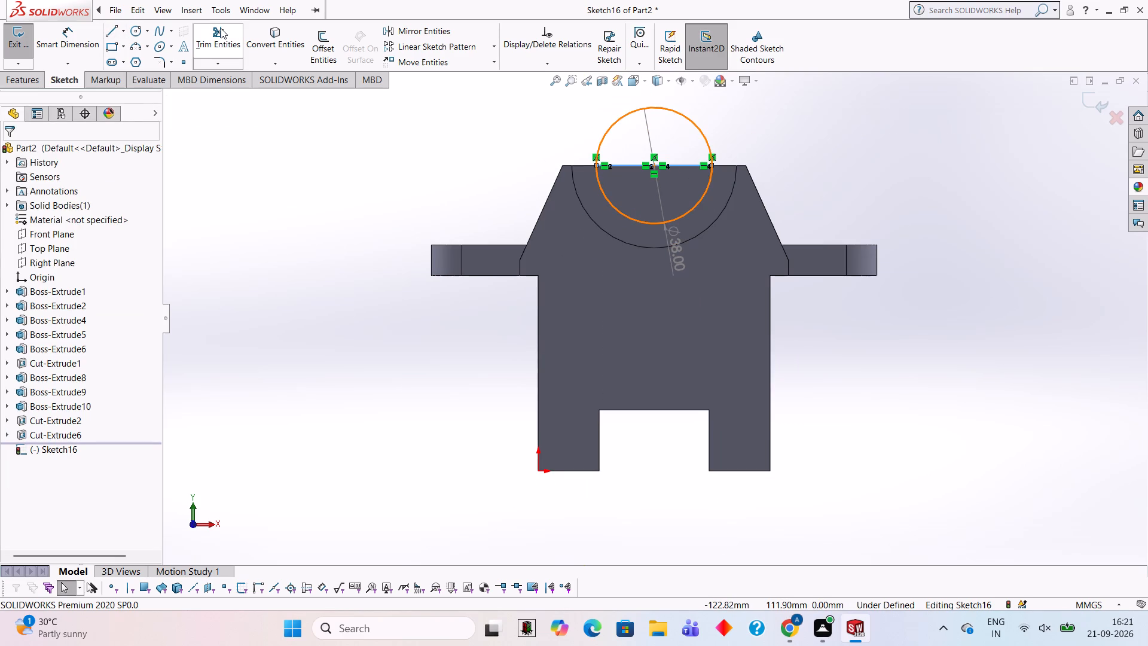
{"action": "left_click", "coordinate": [603, 132]}
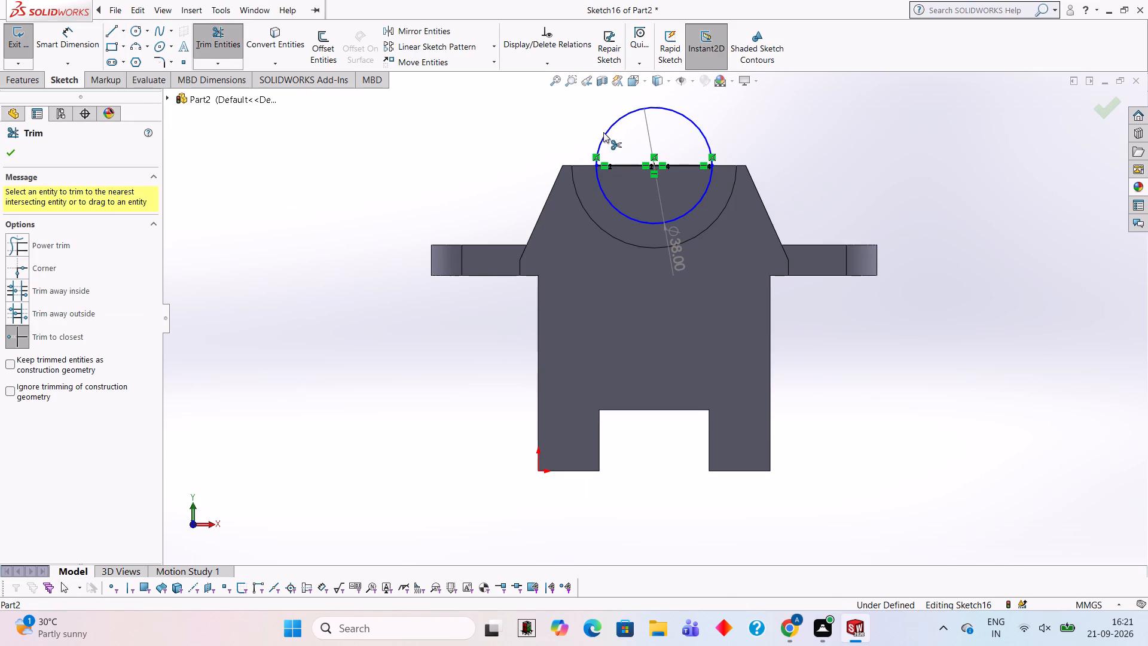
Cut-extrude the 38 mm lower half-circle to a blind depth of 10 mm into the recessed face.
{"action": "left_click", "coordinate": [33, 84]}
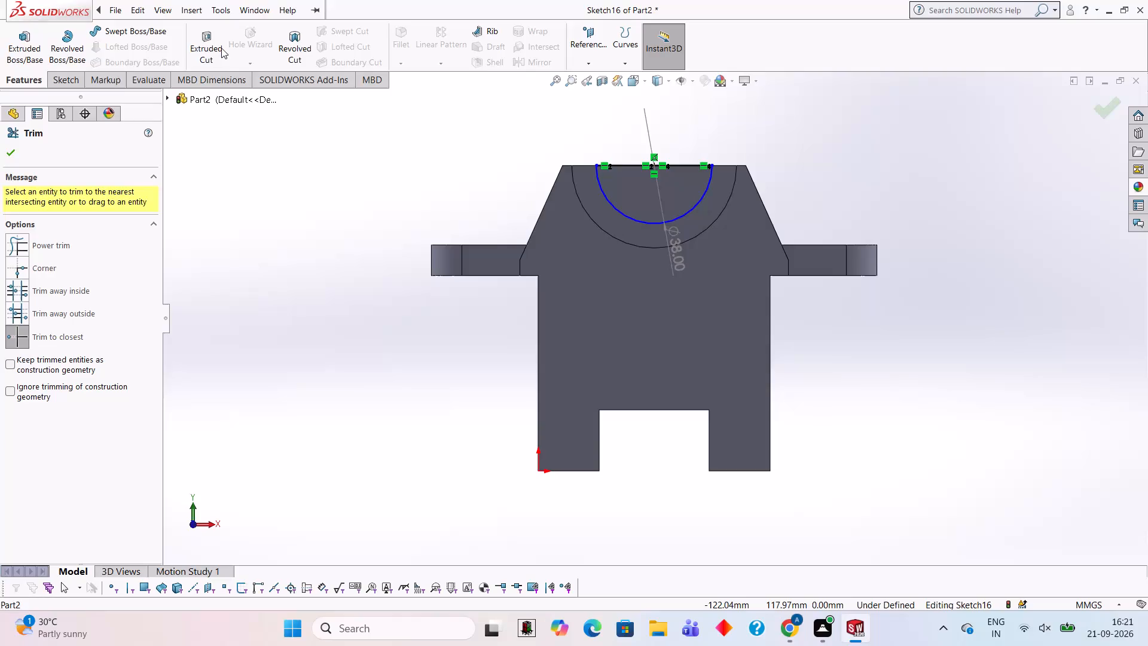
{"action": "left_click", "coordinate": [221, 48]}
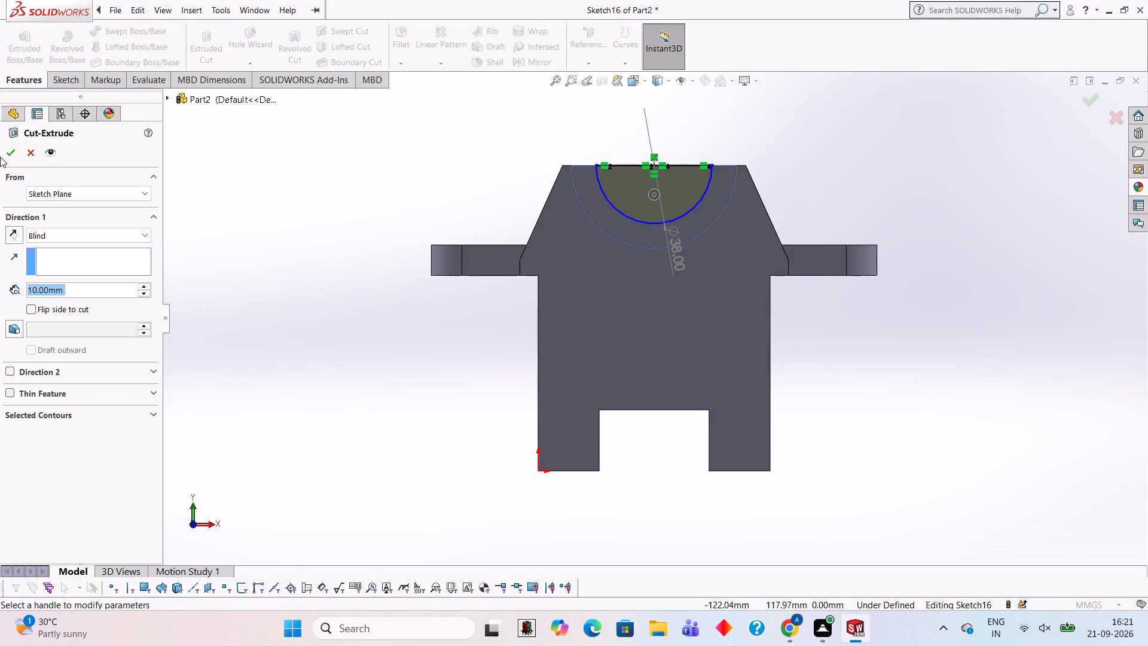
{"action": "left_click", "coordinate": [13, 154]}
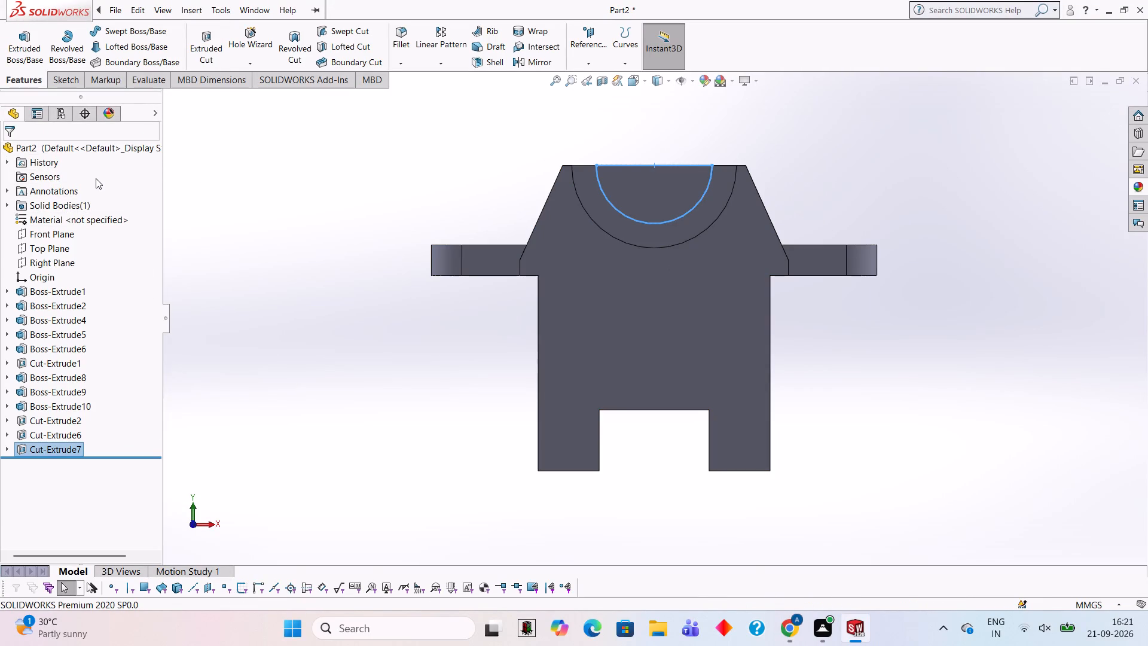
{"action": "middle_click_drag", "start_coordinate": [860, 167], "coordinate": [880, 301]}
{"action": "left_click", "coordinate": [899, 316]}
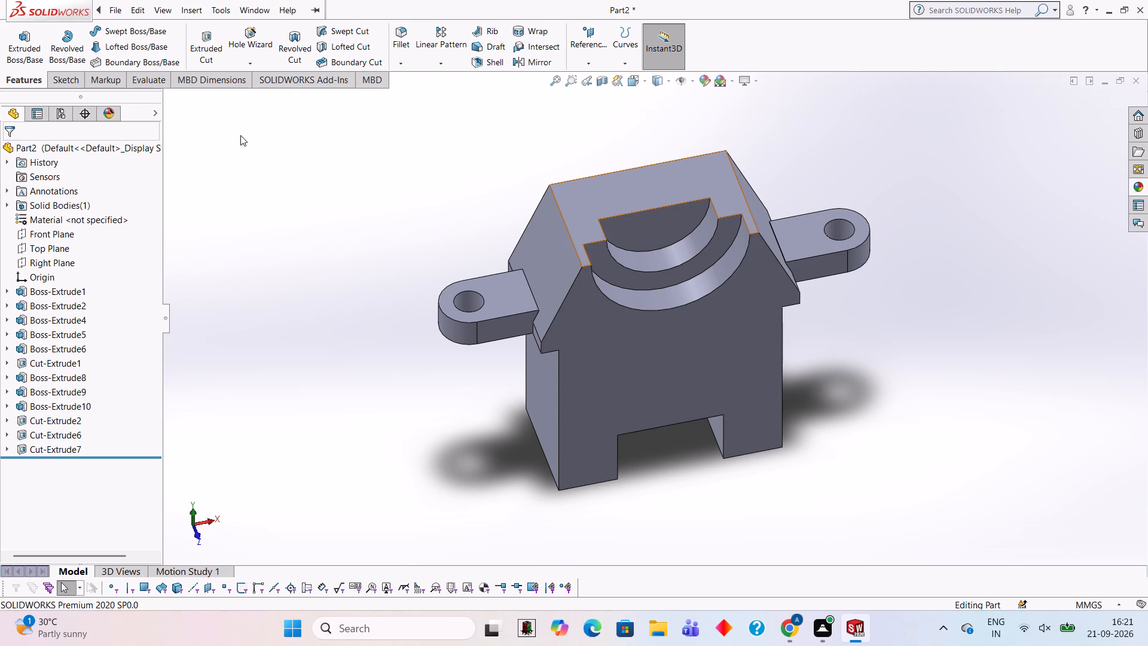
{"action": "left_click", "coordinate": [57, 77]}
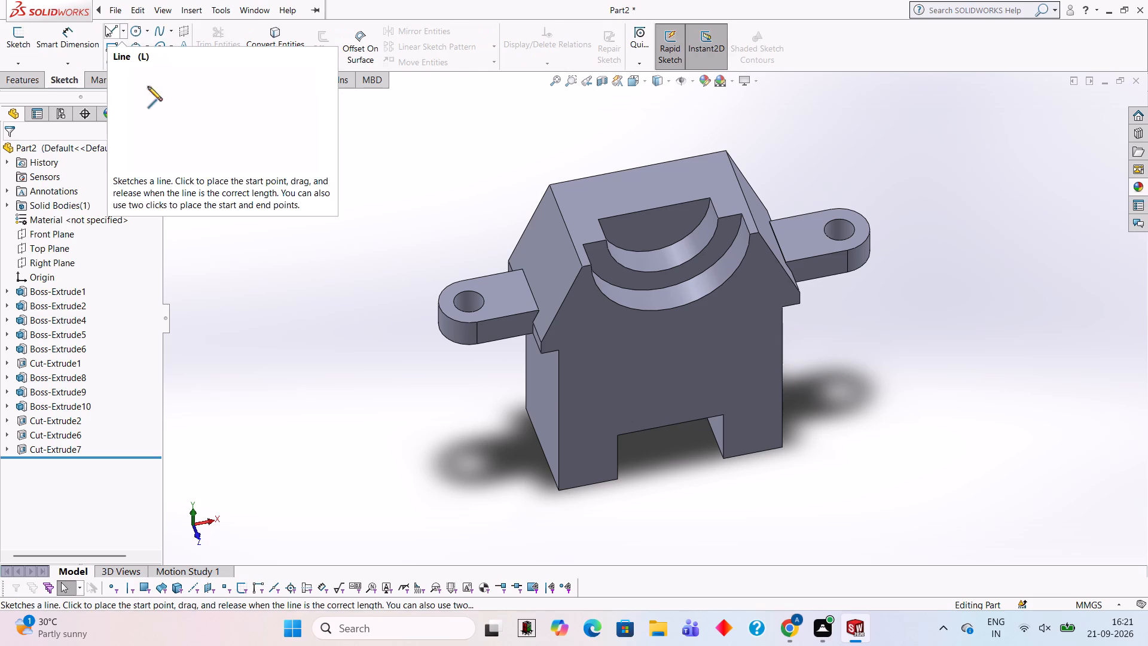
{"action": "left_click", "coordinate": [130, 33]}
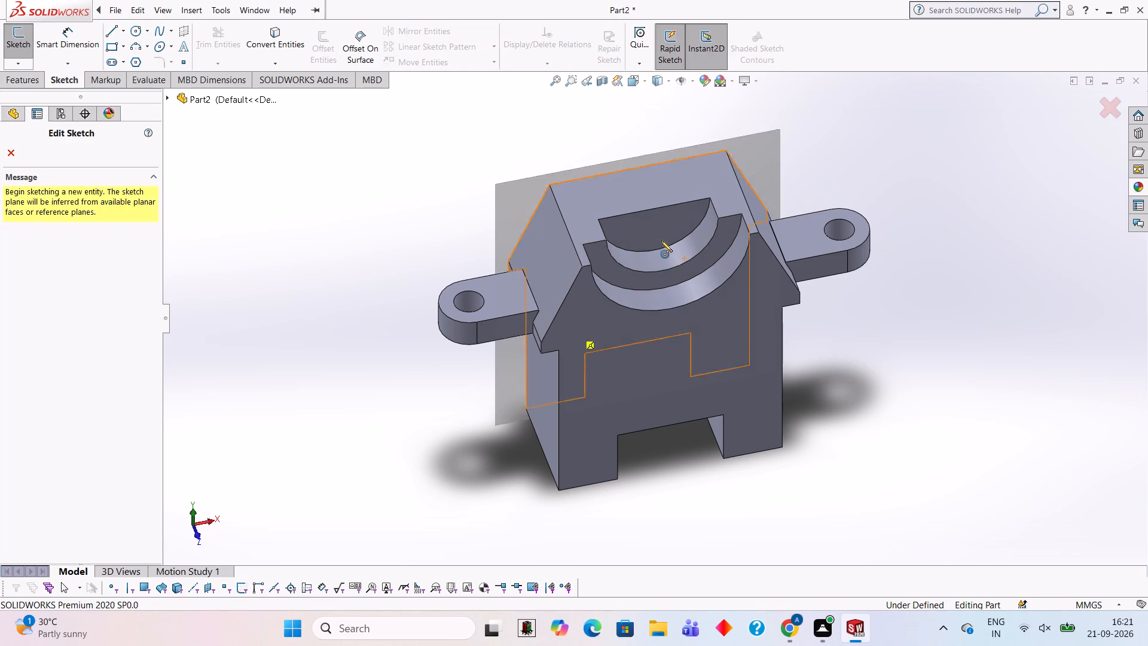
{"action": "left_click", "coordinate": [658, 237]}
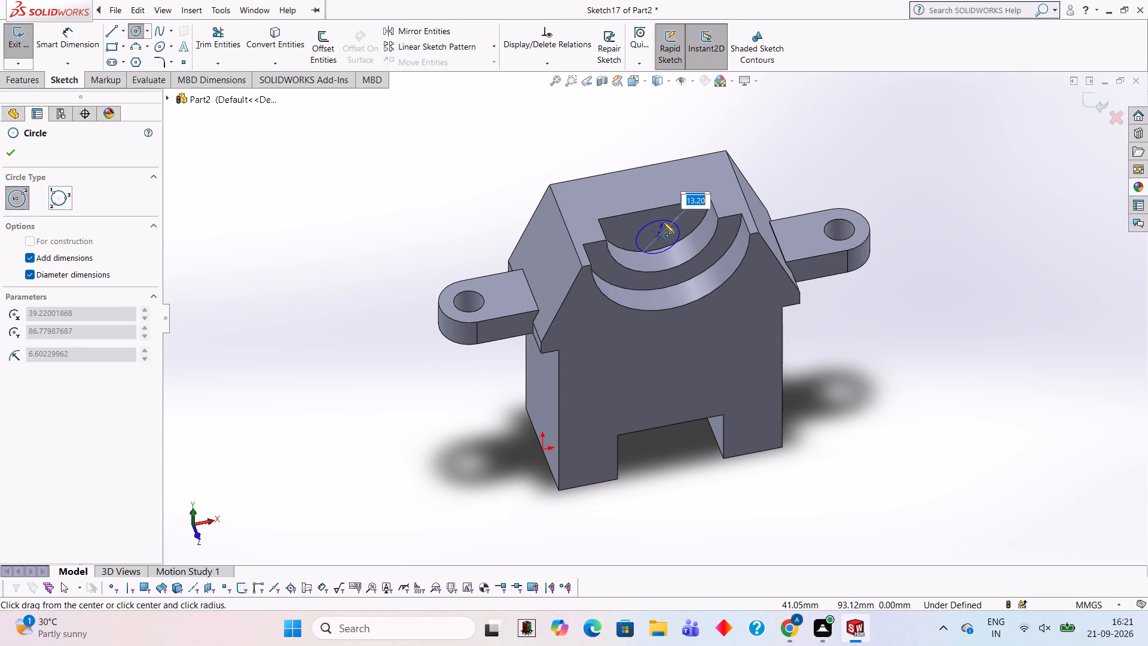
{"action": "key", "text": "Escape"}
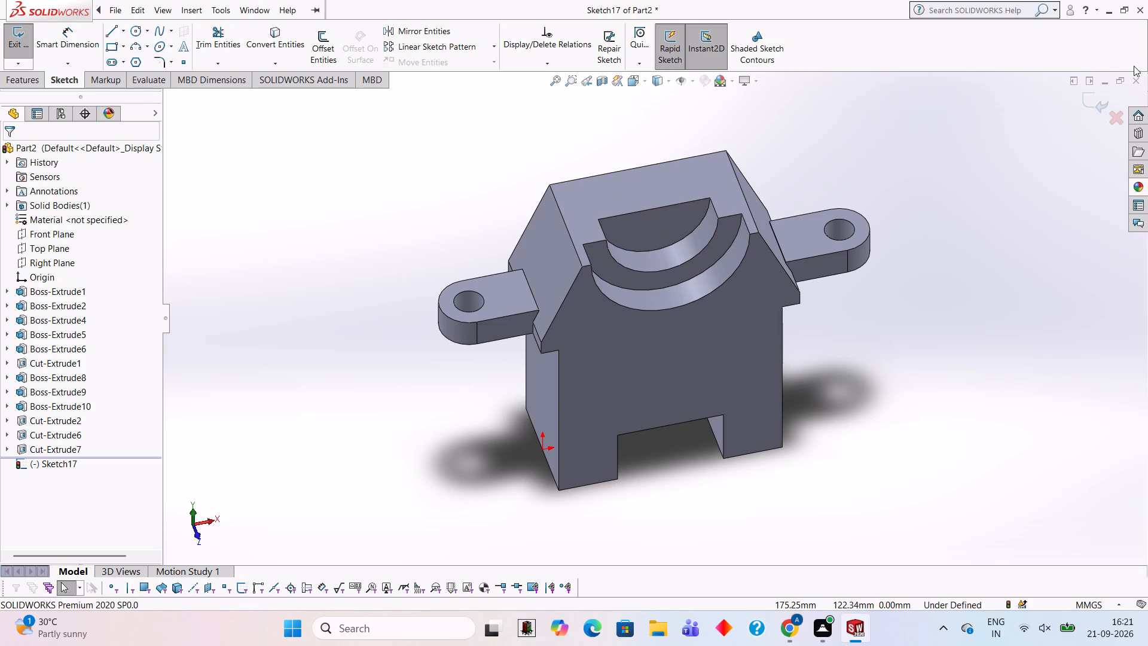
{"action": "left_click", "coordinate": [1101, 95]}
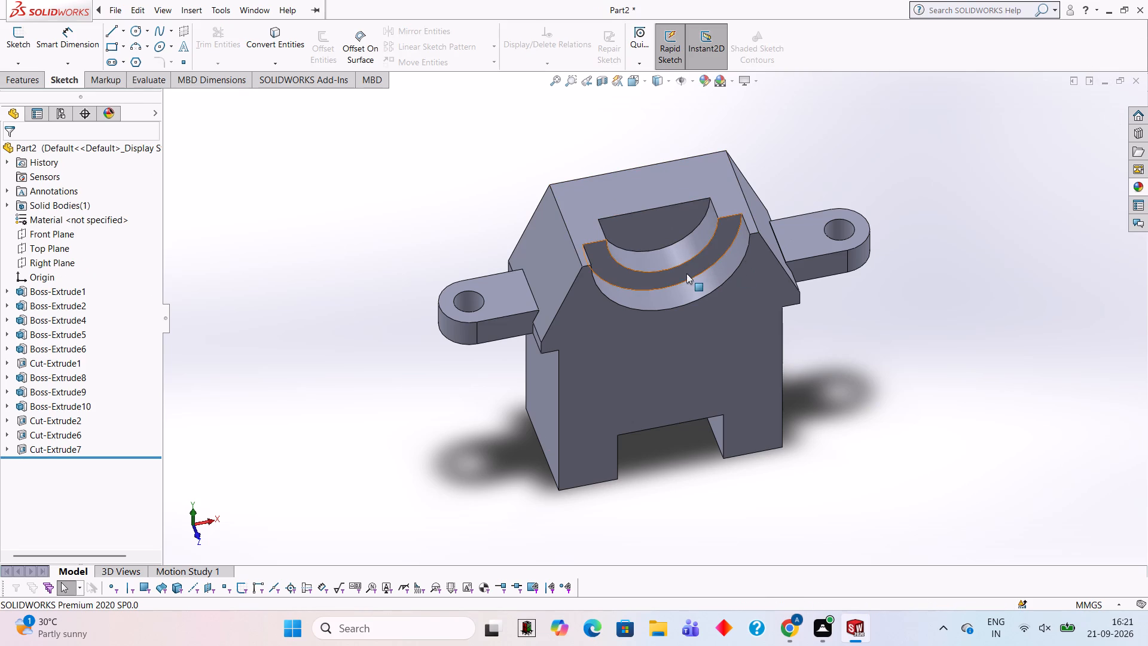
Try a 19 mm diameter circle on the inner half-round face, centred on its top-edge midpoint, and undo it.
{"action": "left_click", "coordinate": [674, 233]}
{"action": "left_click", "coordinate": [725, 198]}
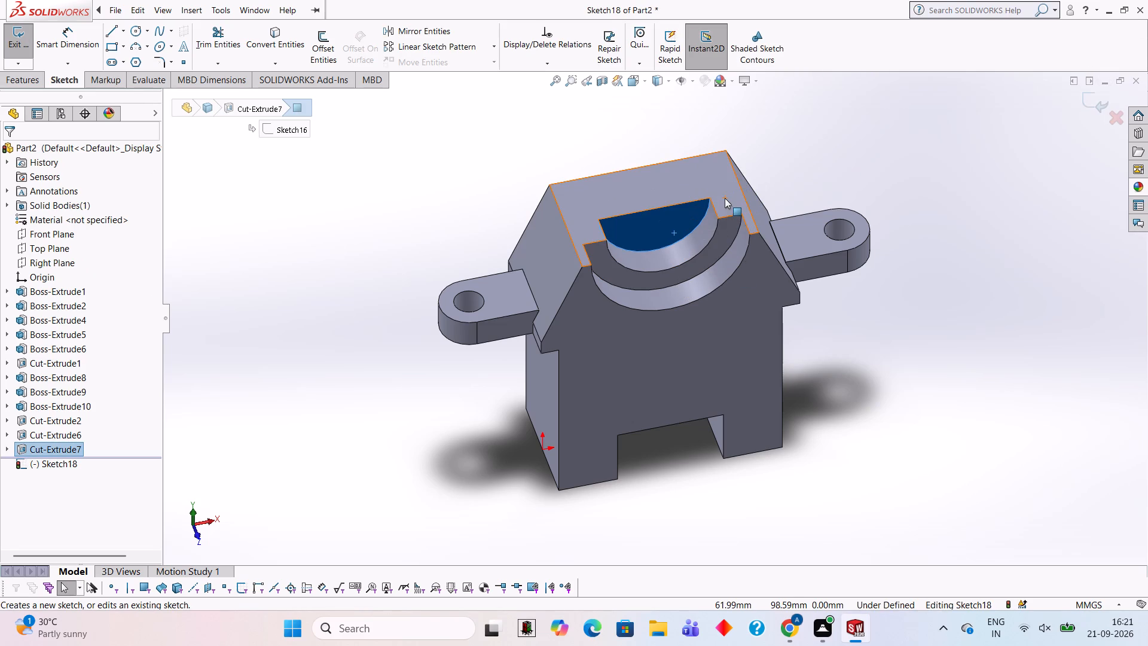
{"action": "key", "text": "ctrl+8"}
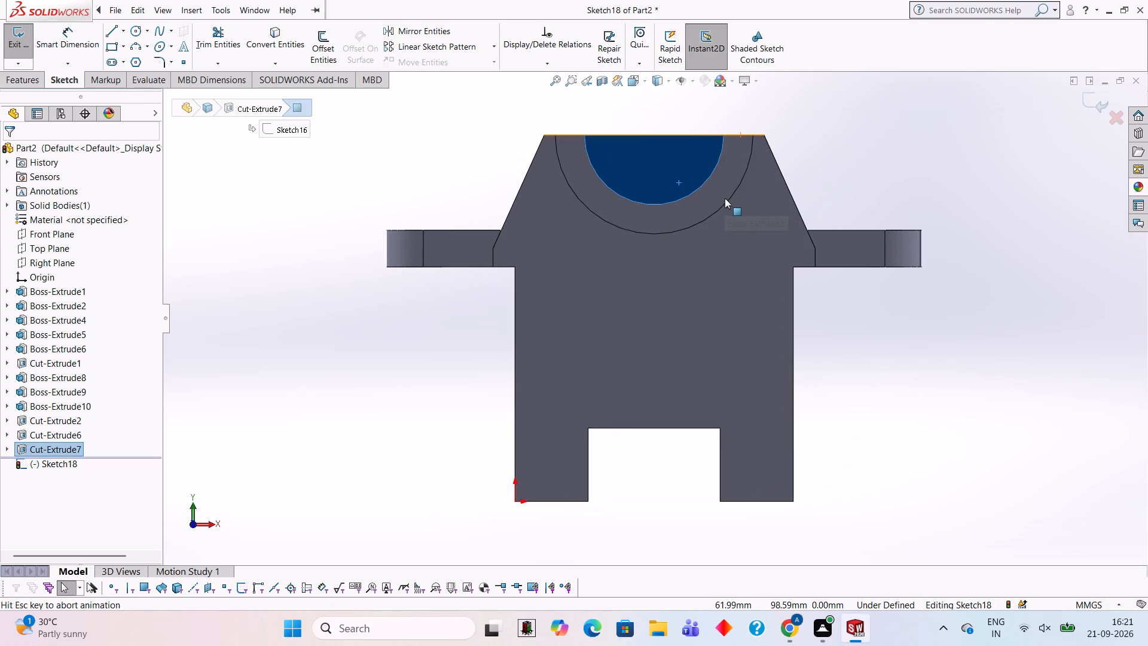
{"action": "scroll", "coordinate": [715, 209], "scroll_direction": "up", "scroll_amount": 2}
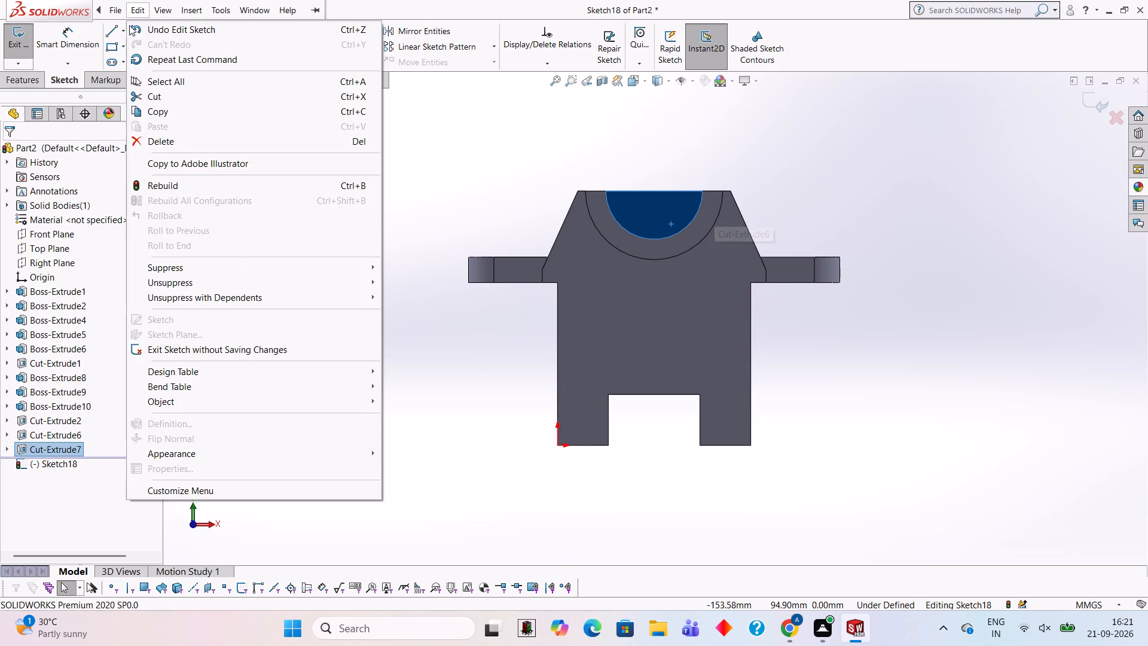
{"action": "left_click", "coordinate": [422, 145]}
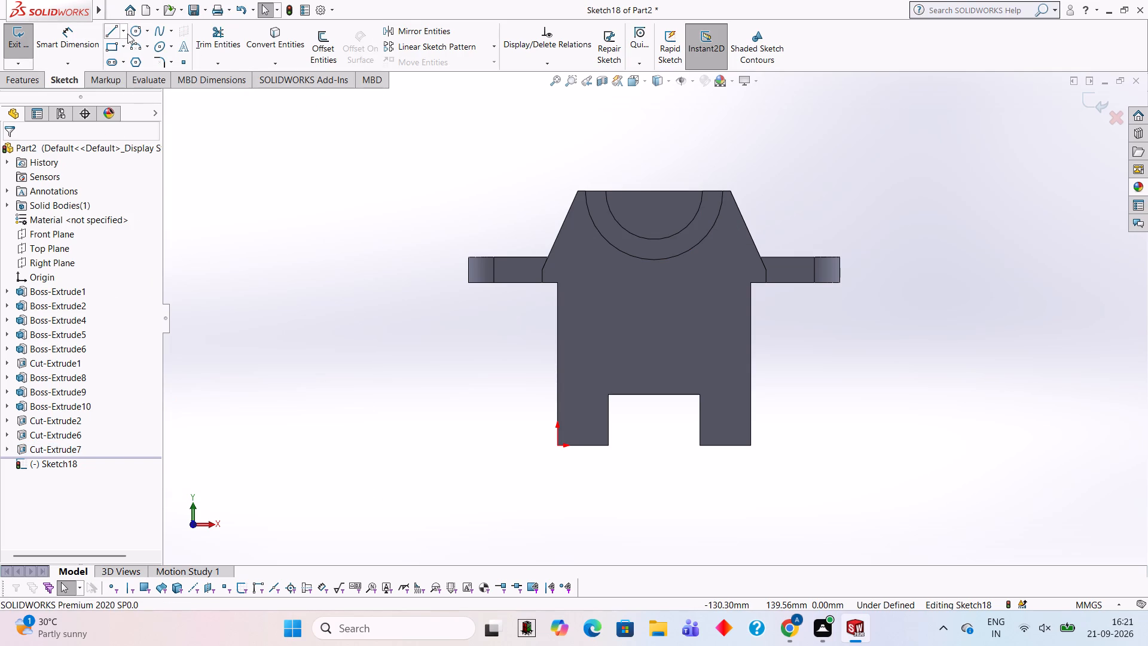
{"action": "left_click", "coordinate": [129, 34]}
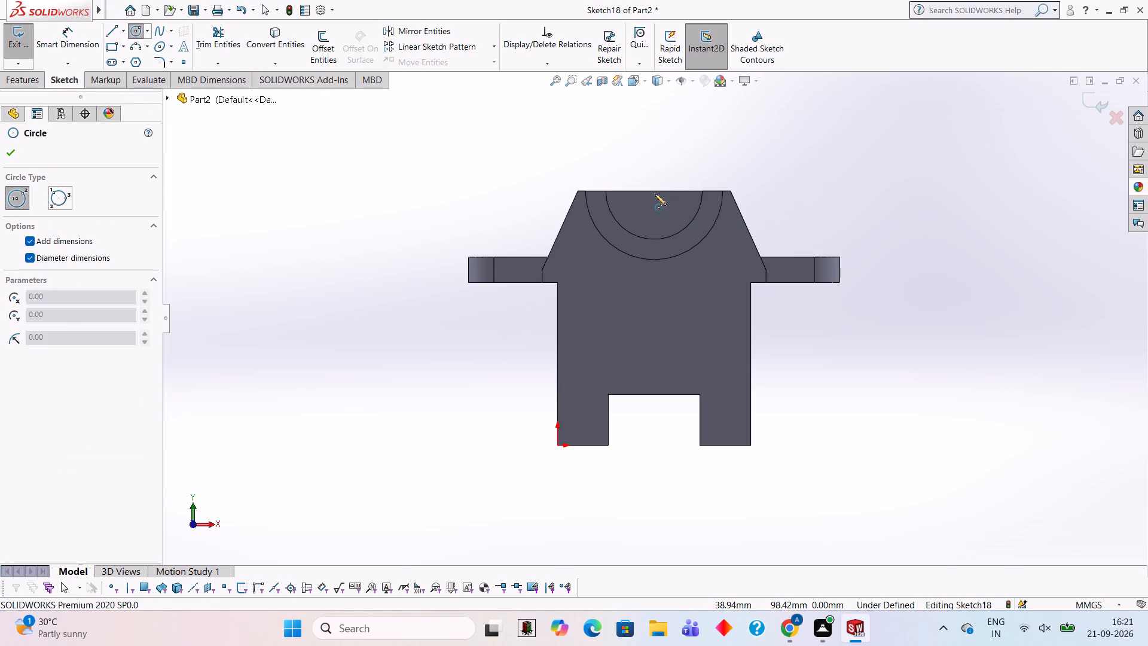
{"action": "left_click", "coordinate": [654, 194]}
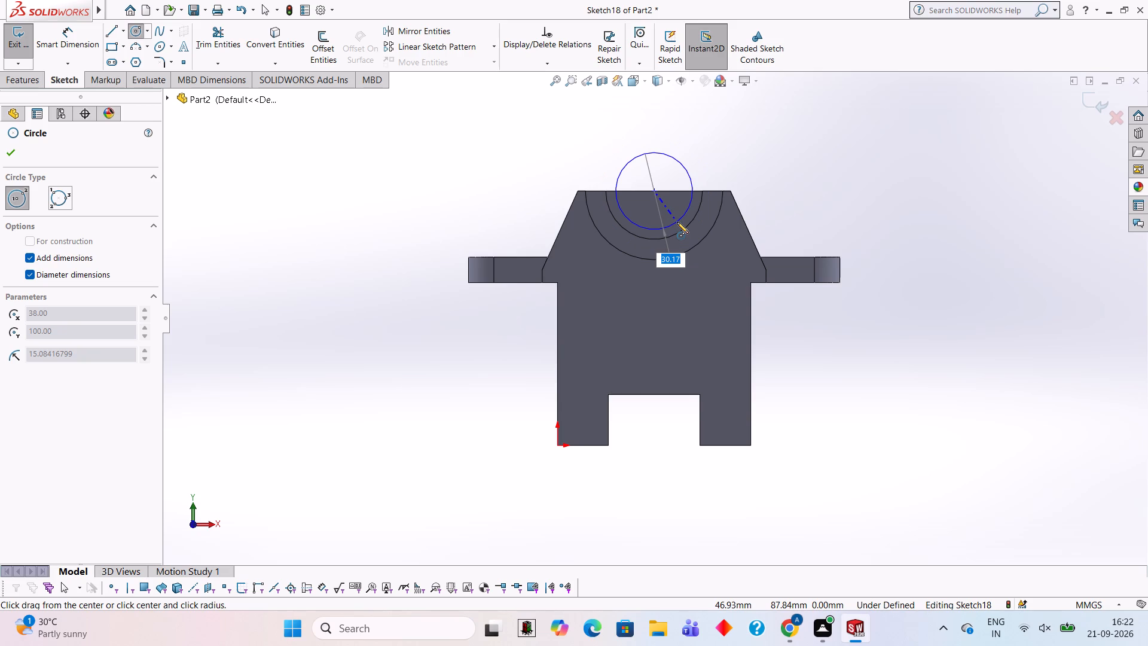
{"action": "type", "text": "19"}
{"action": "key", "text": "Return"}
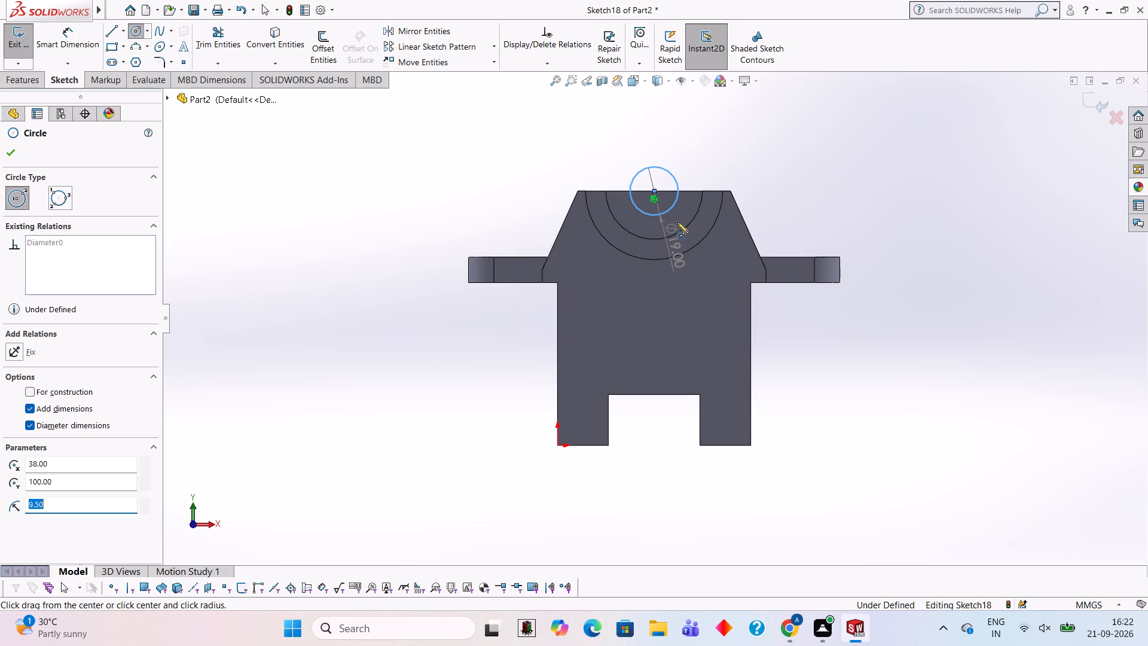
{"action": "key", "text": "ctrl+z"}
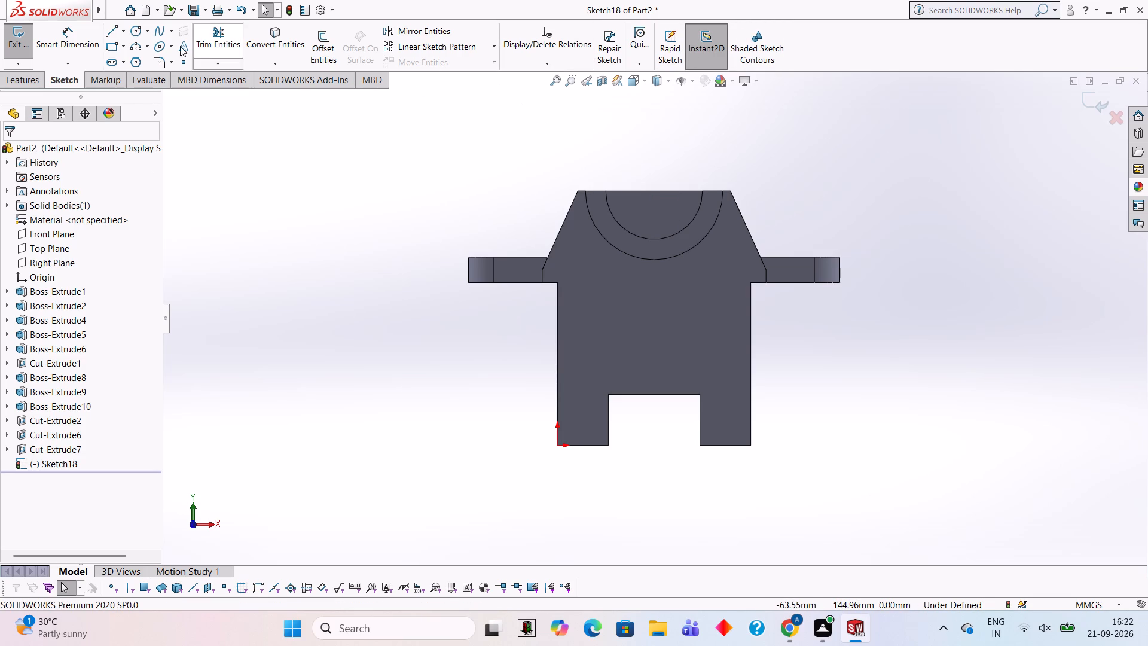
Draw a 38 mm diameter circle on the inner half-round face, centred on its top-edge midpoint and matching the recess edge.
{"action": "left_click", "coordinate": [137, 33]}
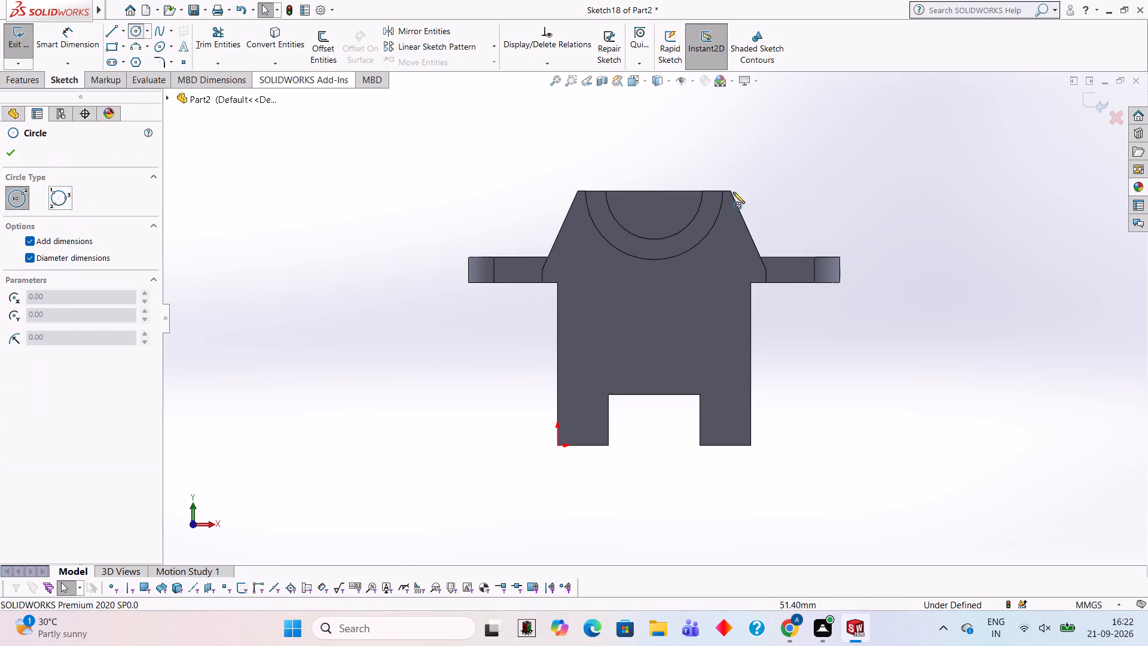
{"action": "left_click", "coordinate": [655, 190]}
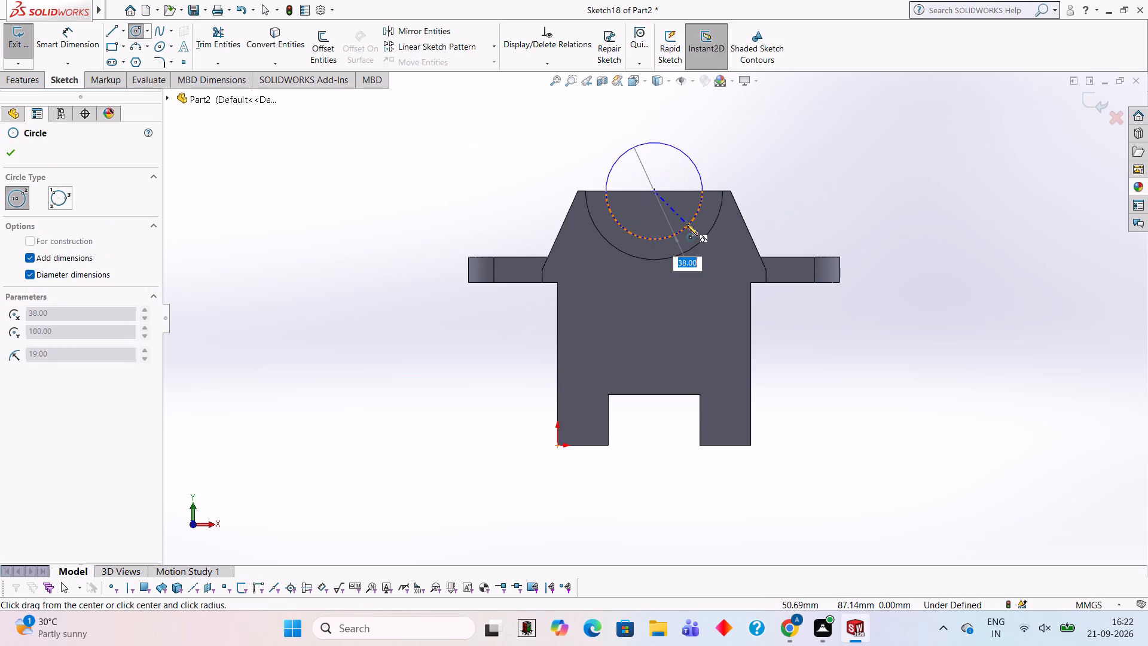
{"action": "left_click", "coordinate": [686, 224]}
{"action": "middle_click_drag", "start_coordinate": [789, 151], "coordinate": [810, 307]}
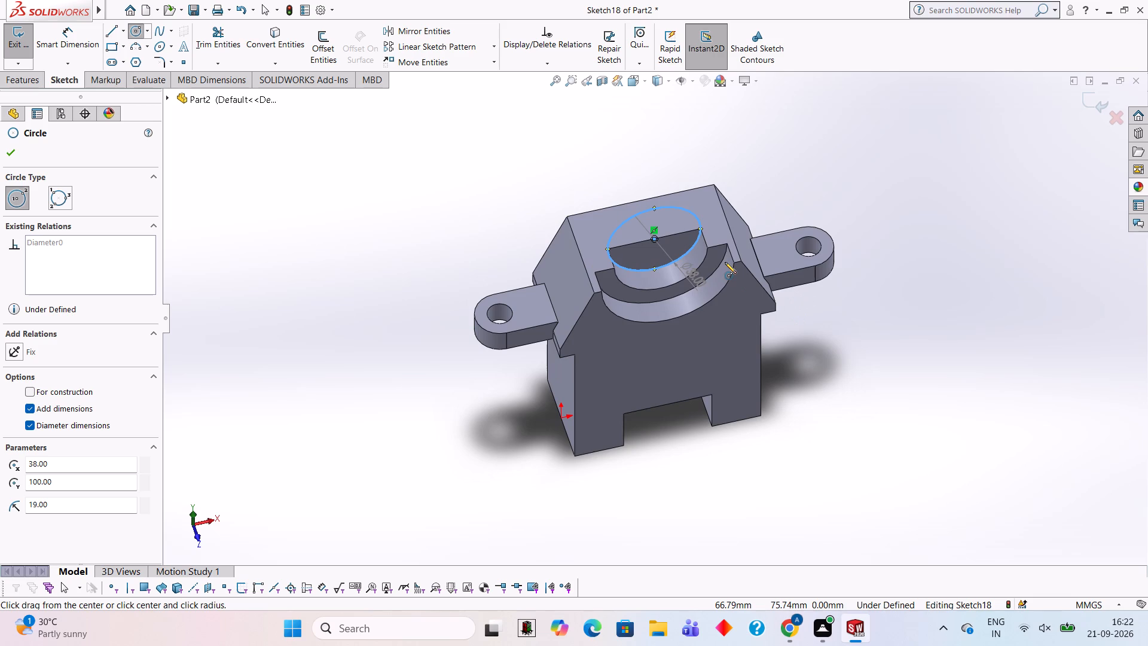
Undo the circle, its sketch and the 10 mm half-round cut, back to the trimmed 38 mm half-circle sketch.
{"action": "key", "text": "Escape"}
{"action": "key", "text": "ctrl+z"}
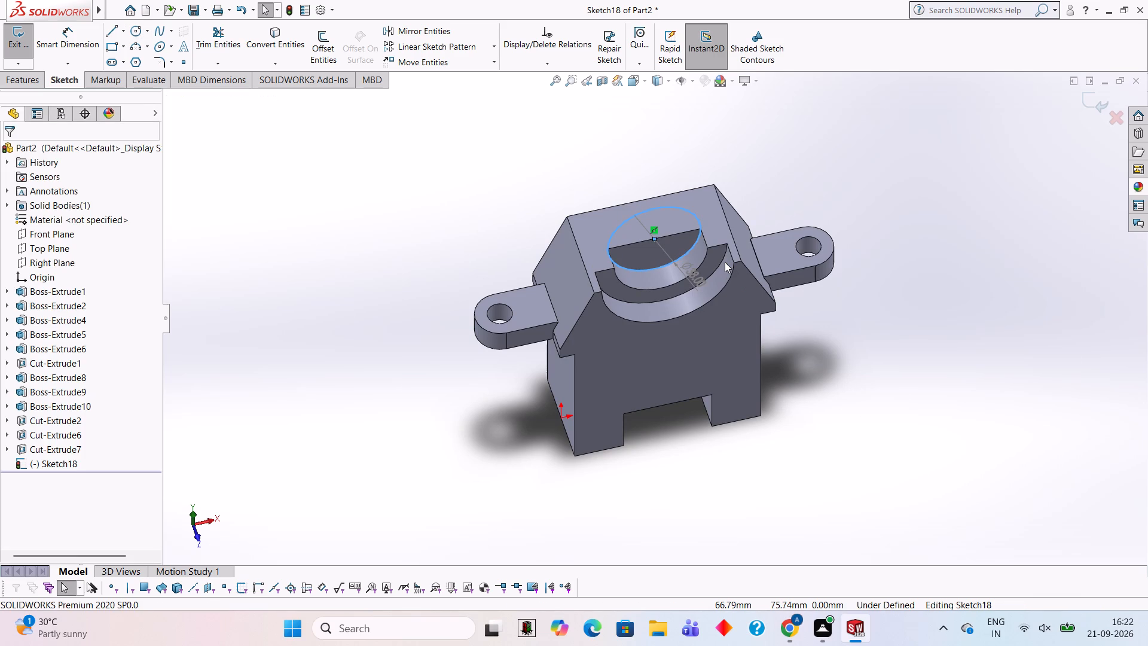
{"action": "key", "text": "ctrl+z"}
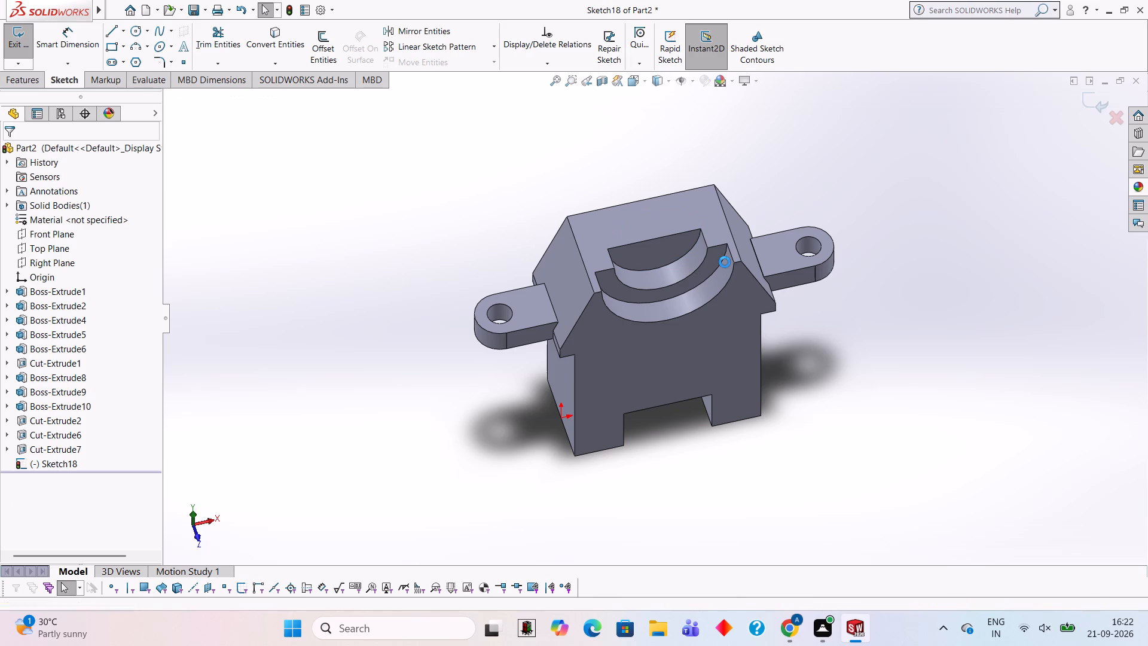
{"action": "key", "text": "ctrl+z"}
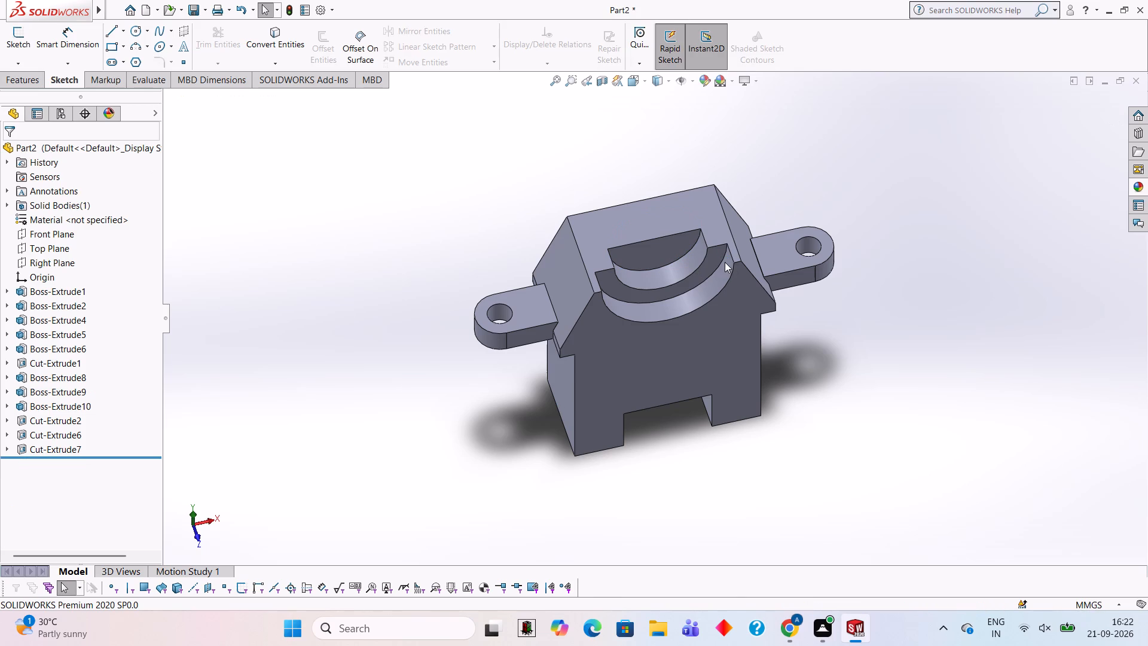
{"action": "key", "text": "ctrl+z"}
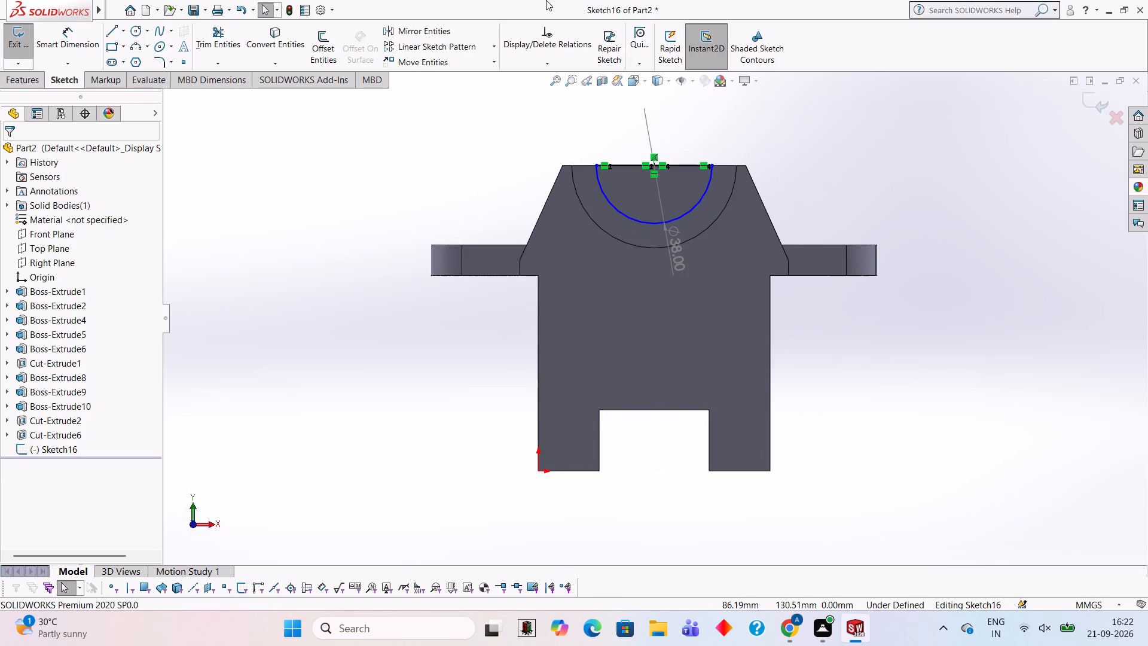
Cut-extrude the 38 mm half-circle sketch to a blind depth of 30 mm through the upper body.
{"action": "left_click", "coordinate": [19, 80]}
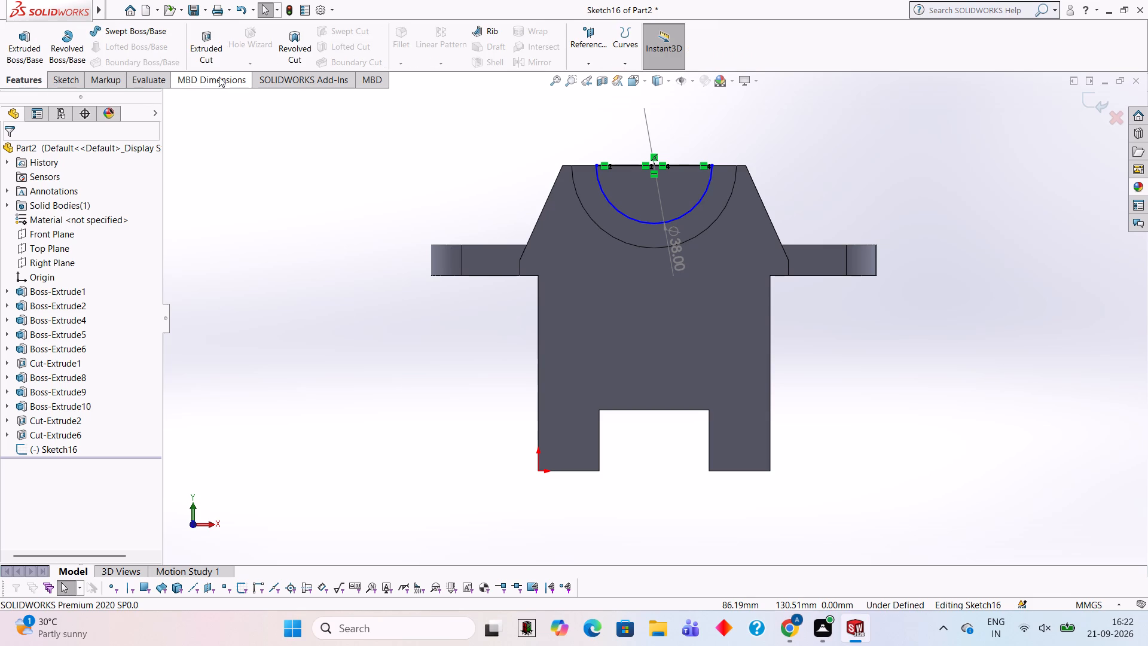
{"action": "left_click", "coordinate": [213, 54]}
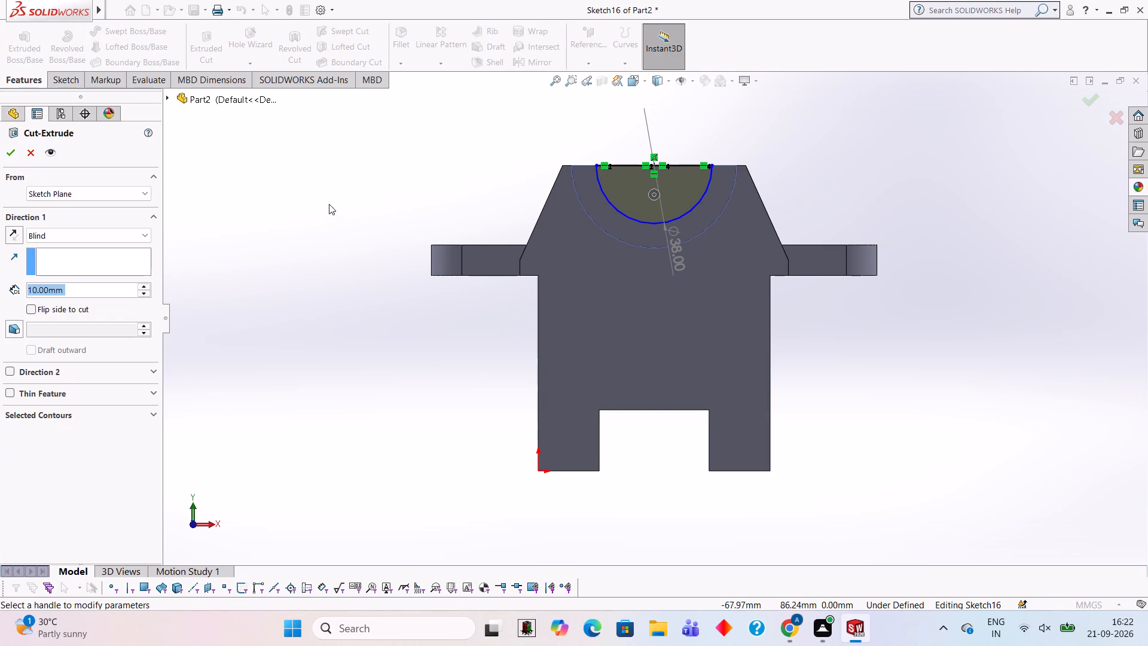
{"action": "middle_click_drag", "start_coordinate": [329, 204], "coordinate": [335, 348]}
{"action": "middle_click_drag", "start_coordinate": [340, 233], "coordinate": [317, 347]}
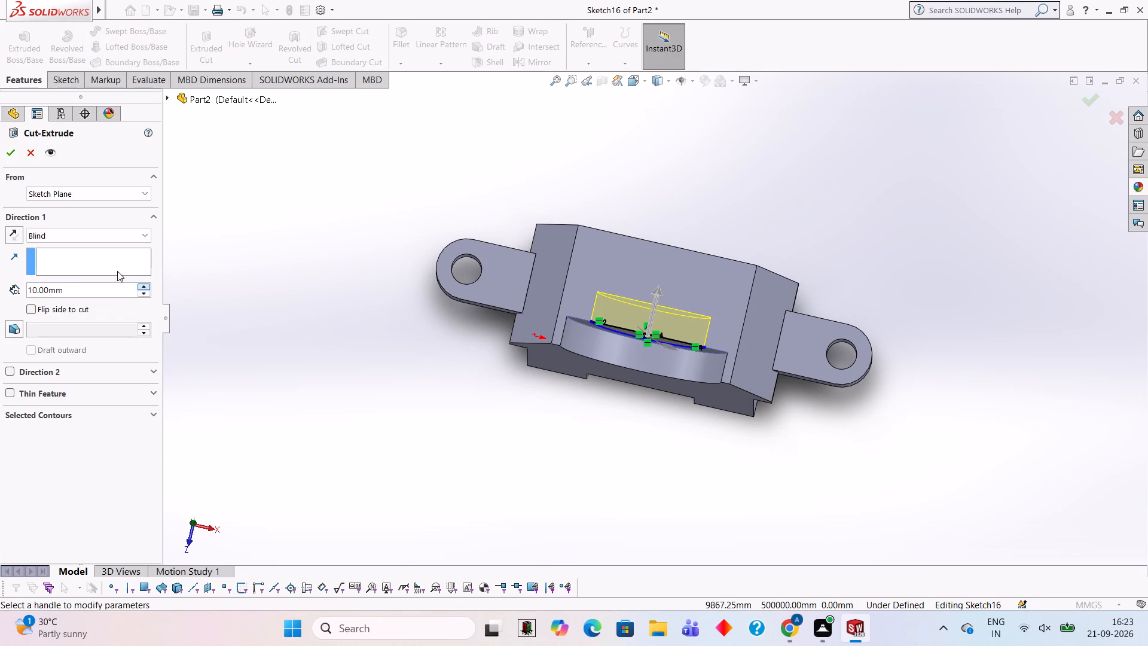
{"action": "left_click", "coordinate": [108, 287]}
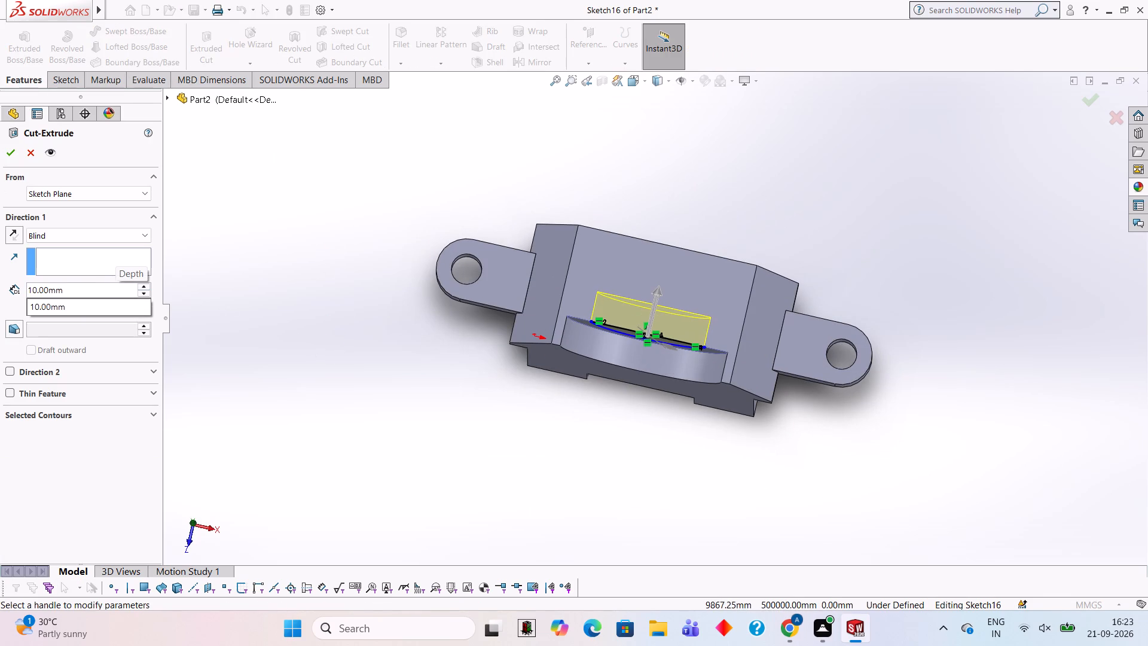
{"action": "key", "text": "BackSpace"}
{"action": "key", "text": "BackSpace"}
{"action": "key", "text": "BackSpace"}
{"action": "key", "text": "BackSpace"}
{"action": "key", "text": "BackSpace"}
{"action": "key", "text": "BackSpace"}
{"action": "key", "text": "BackSpace"}
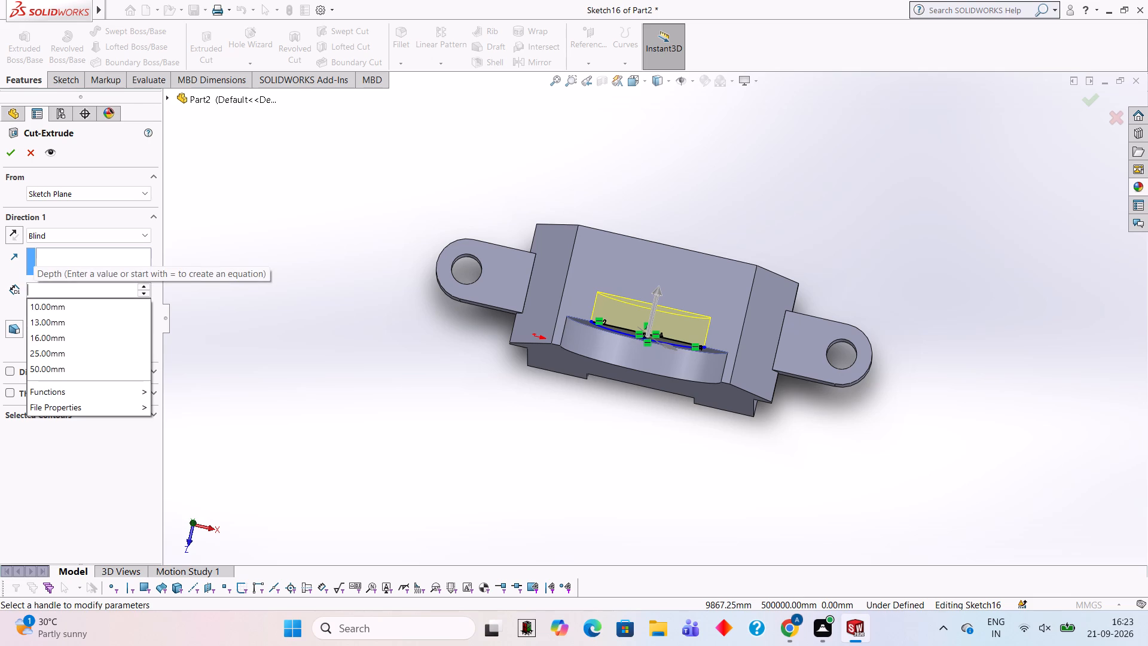
{"action": "type", "text": "30"}
{"action": "key", "text": "Return"}
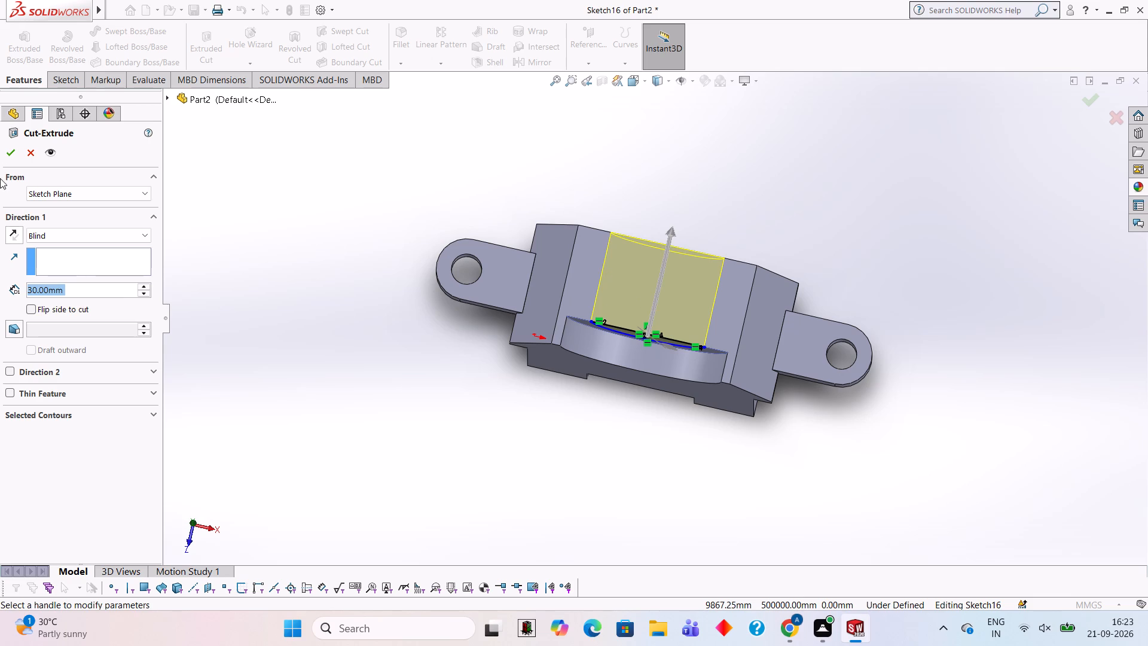
{"action": "left_click", "coordinate": [12, 153]}
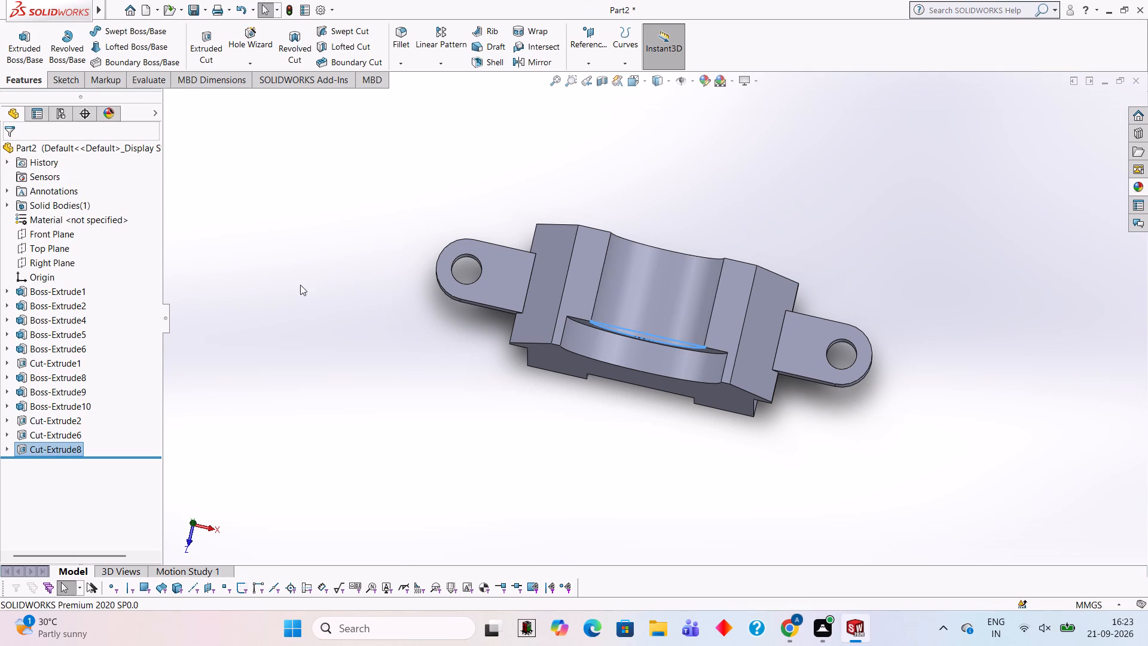
Start a sketch on the half-ring step face and draw a horizontal line joining the inner arc's two top endpoints.
{"action": "middle_click_drag", "start_coordinate": [307, 288], "coordinate": [332, 215]}
{"action": "left_click", "coordinate": [328, 215]}
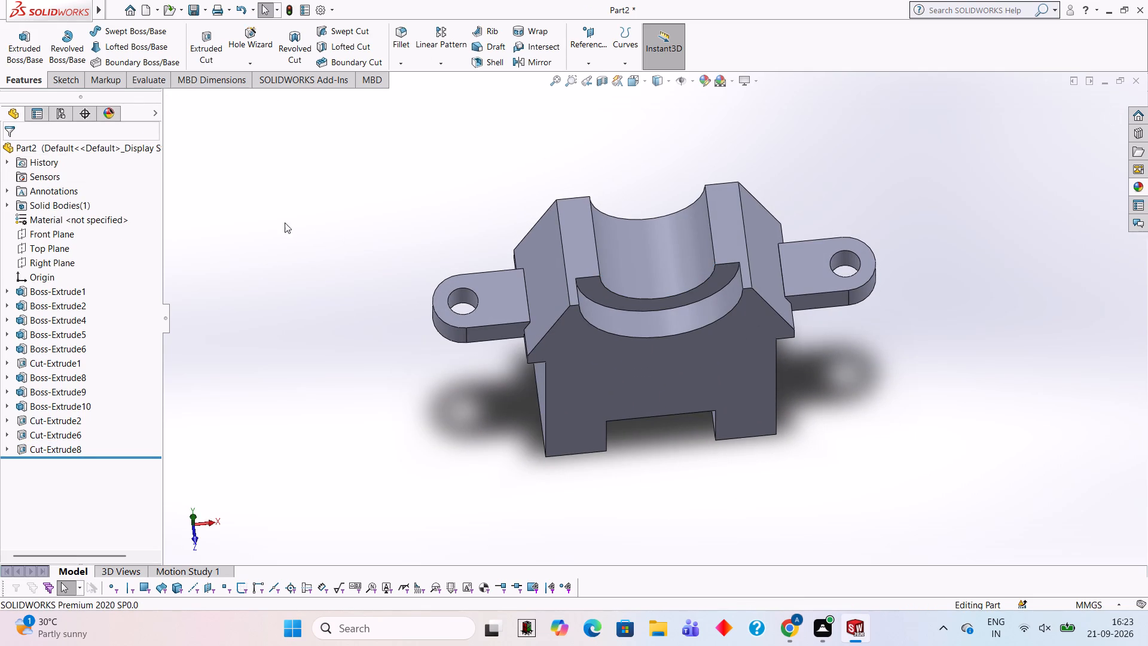
{"action": "middle_click_drag", "start_coordinate": [290, 228], "coordinate": [277, 108]}
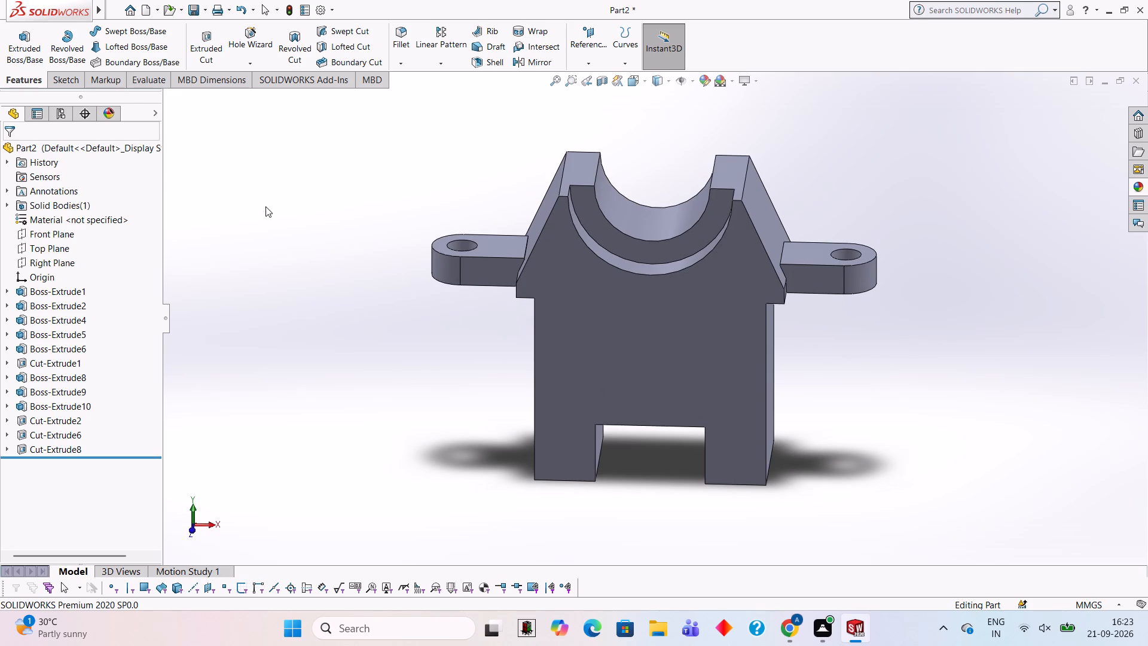
{"action": "middle_click_drag", "start_coordinate": [270, 209], "coordinate": [283, 167]}
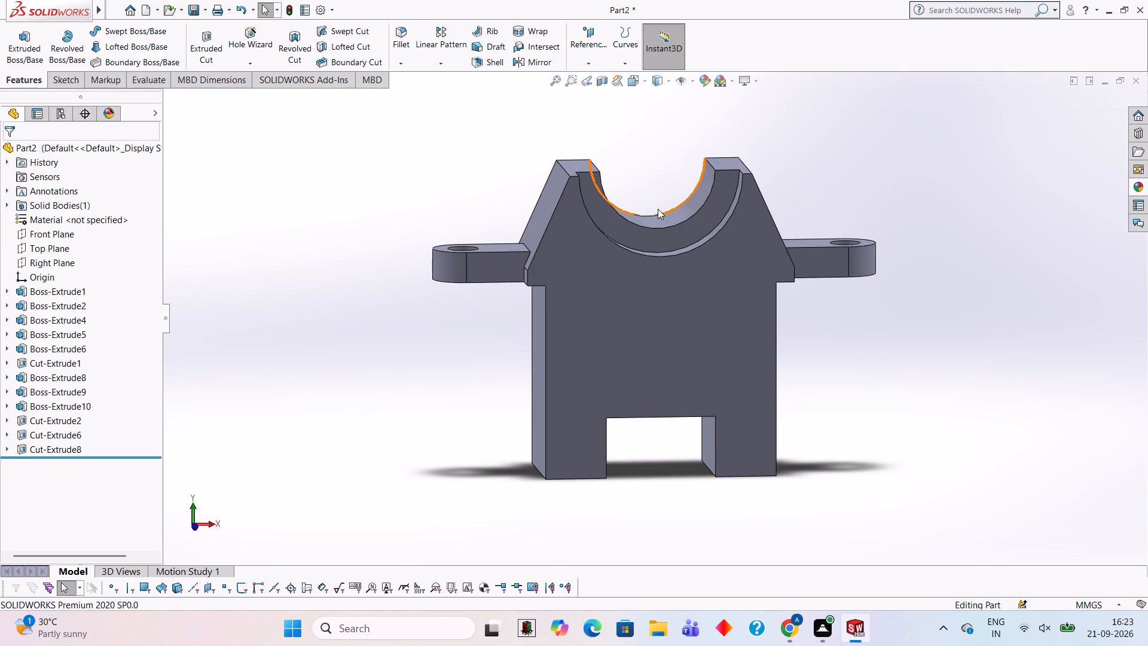
{"action": "left_click", "coordinate": [664, 232]}
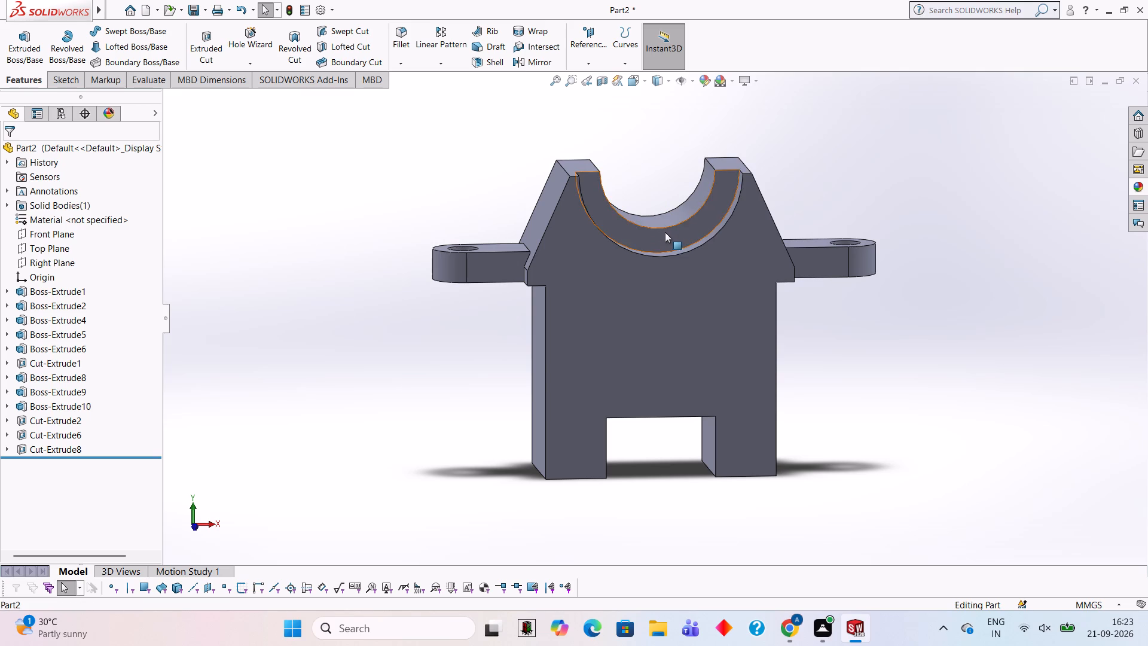
{"action": "left_click", "coordinate": [712, 203]}
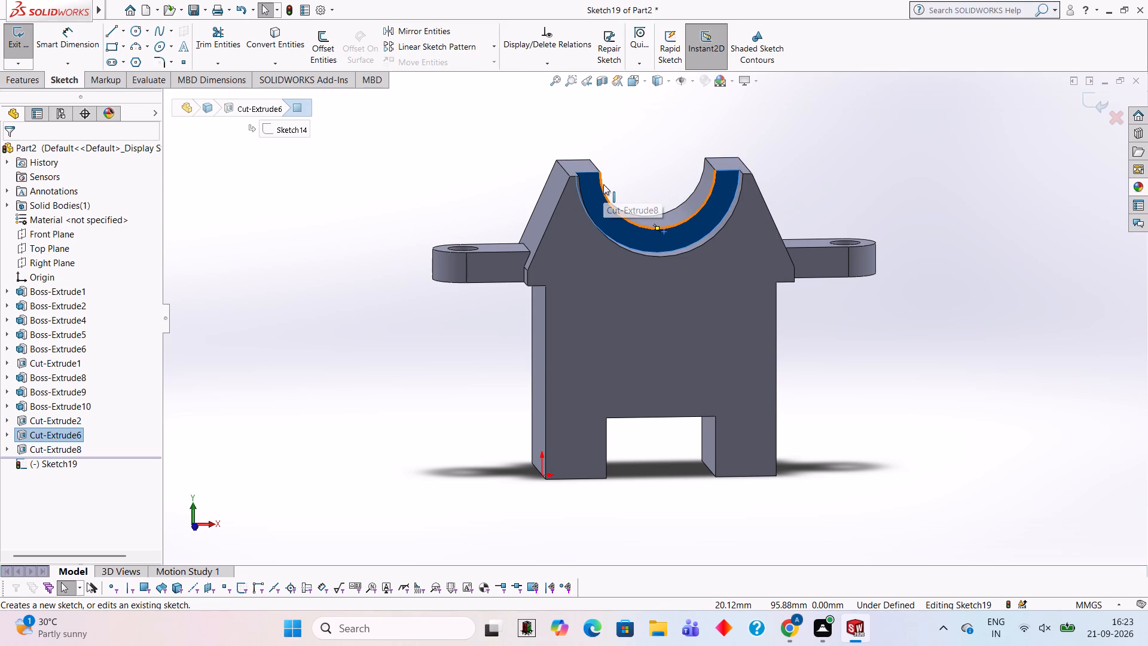
{"action": "key", "text": "ctrl+8"}
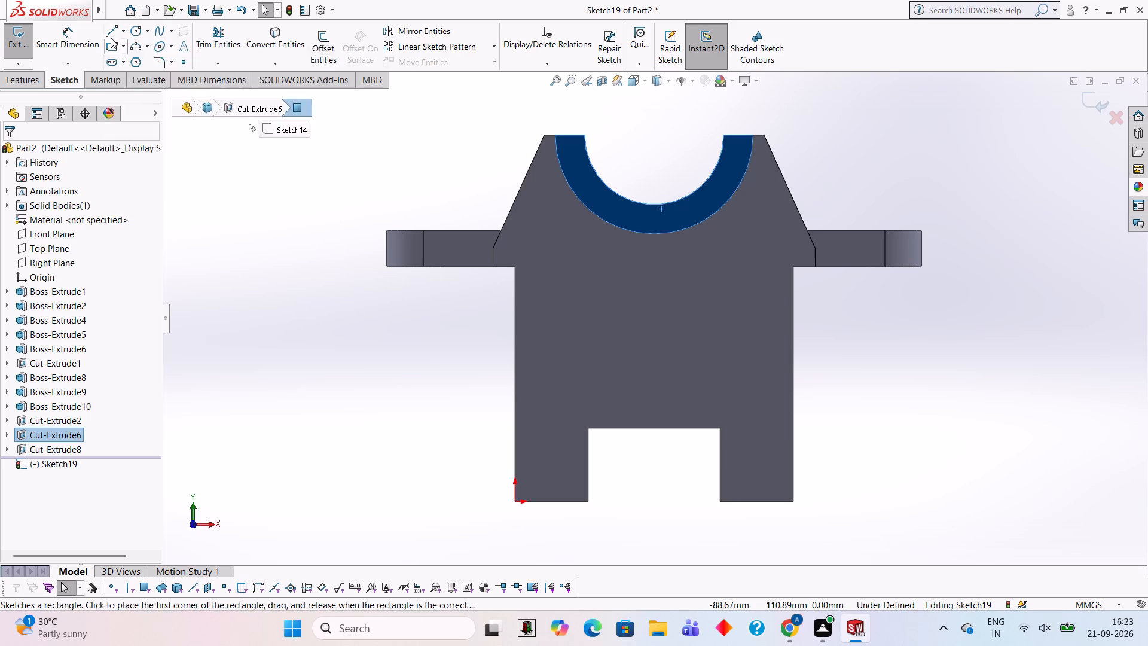
{"action": "left_click", "coordinate": [110, 38]}
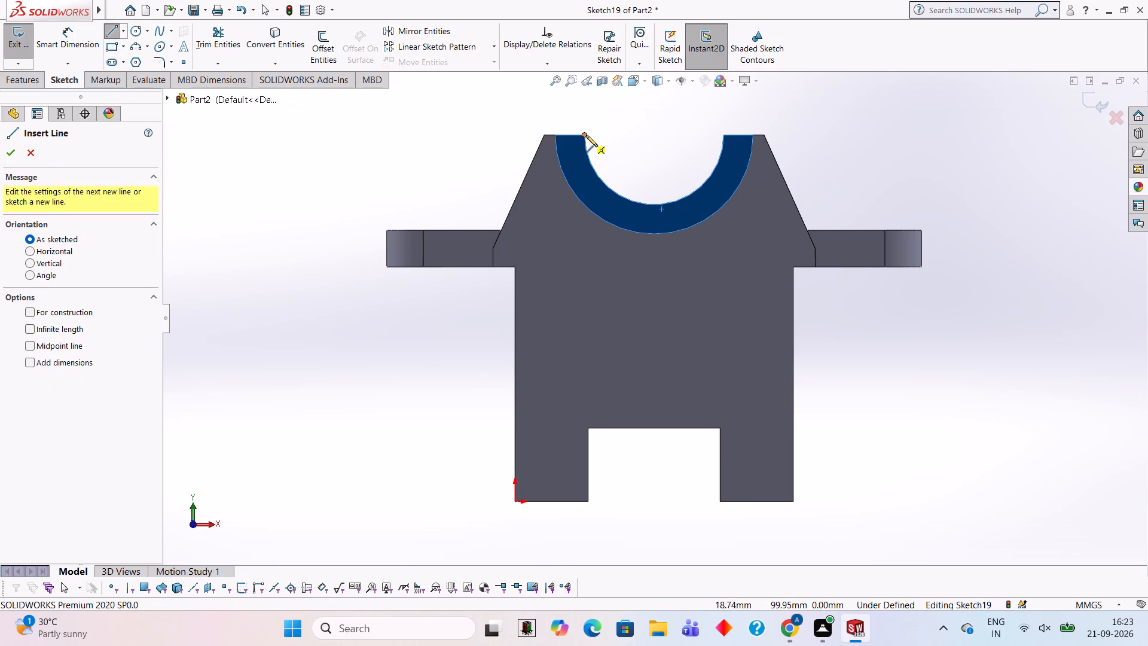
{"action": "left_click", "coordinate": [586, 135]}
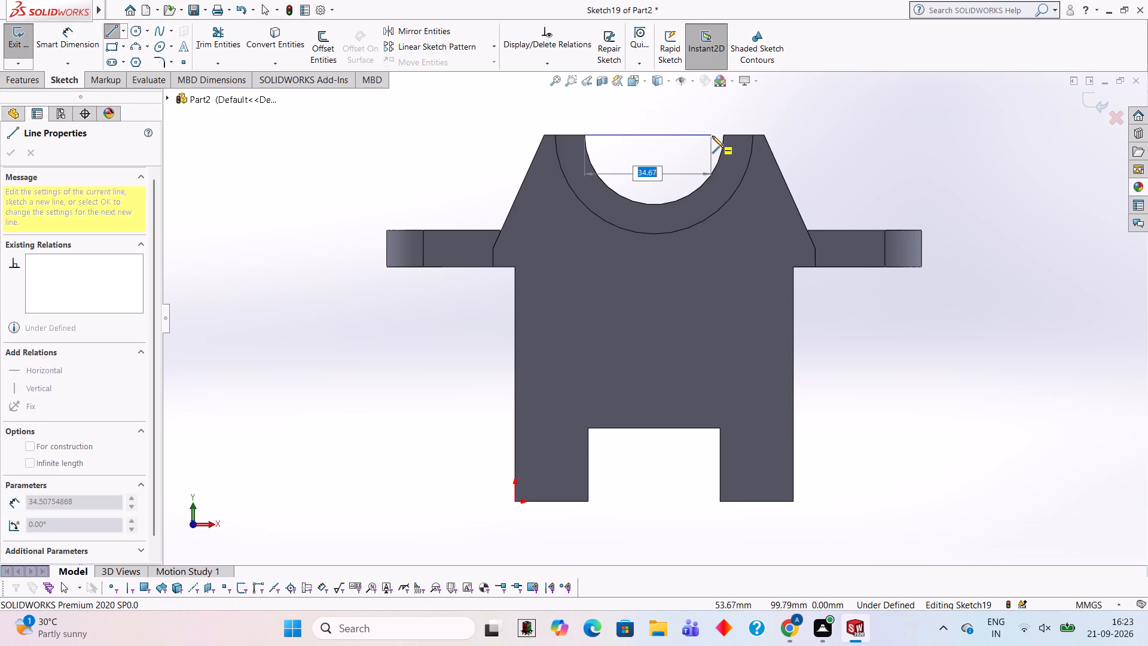
{"action": "left_click", "coordinate": [725, 136]}
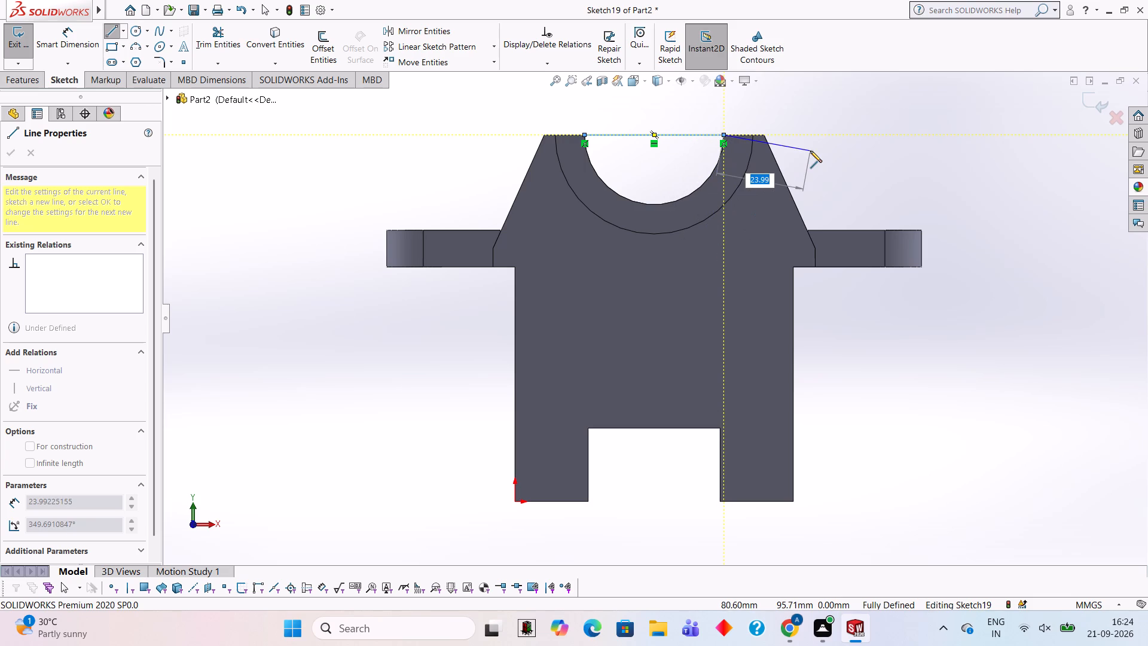
{"action": "key", "text": "Escape"}
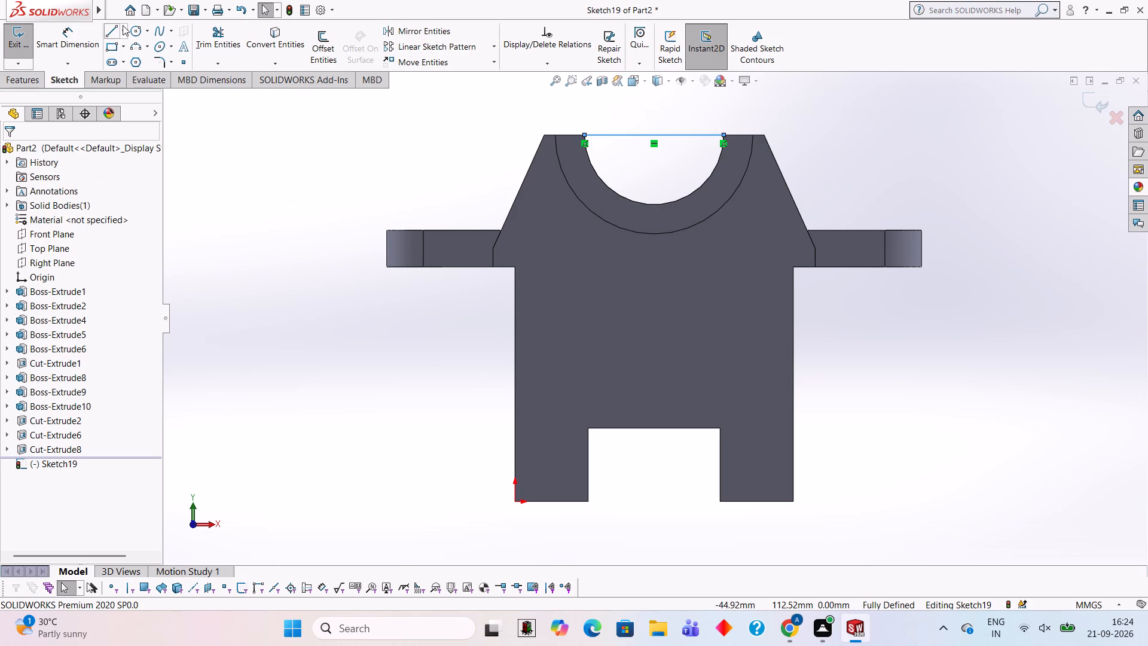
Draw a 38 mm diameter circle centred on the midpoint of the horizontal line.
{"action": "left_click", "coordinate": [130, 30]}
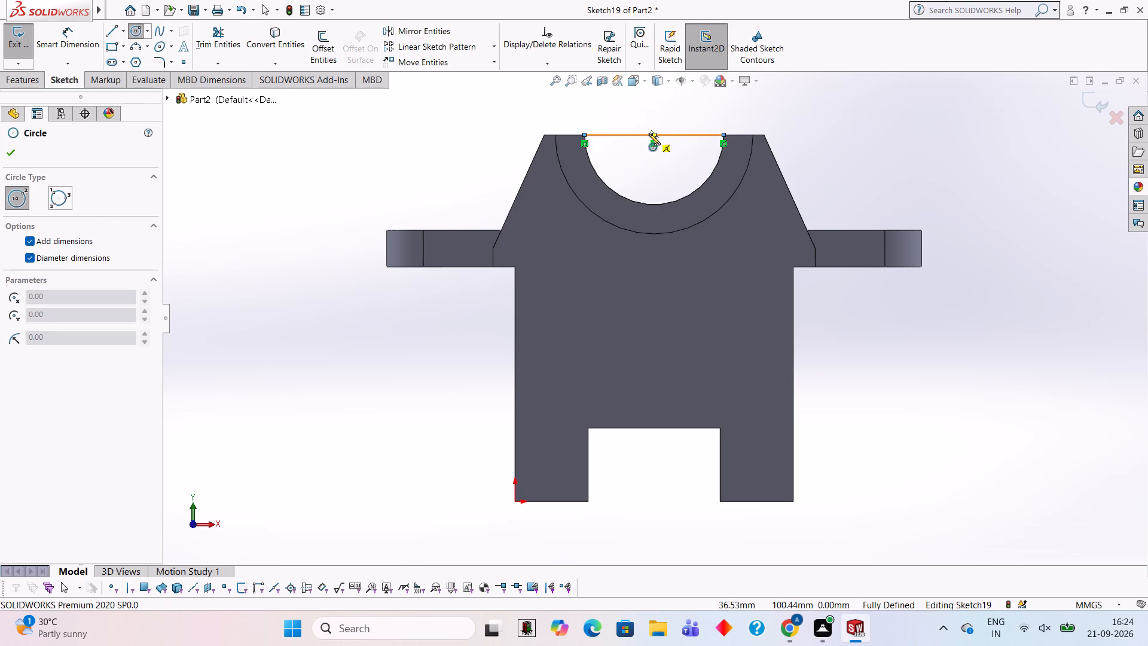
{"action": "left_click", "coordinate": [651, 135]}
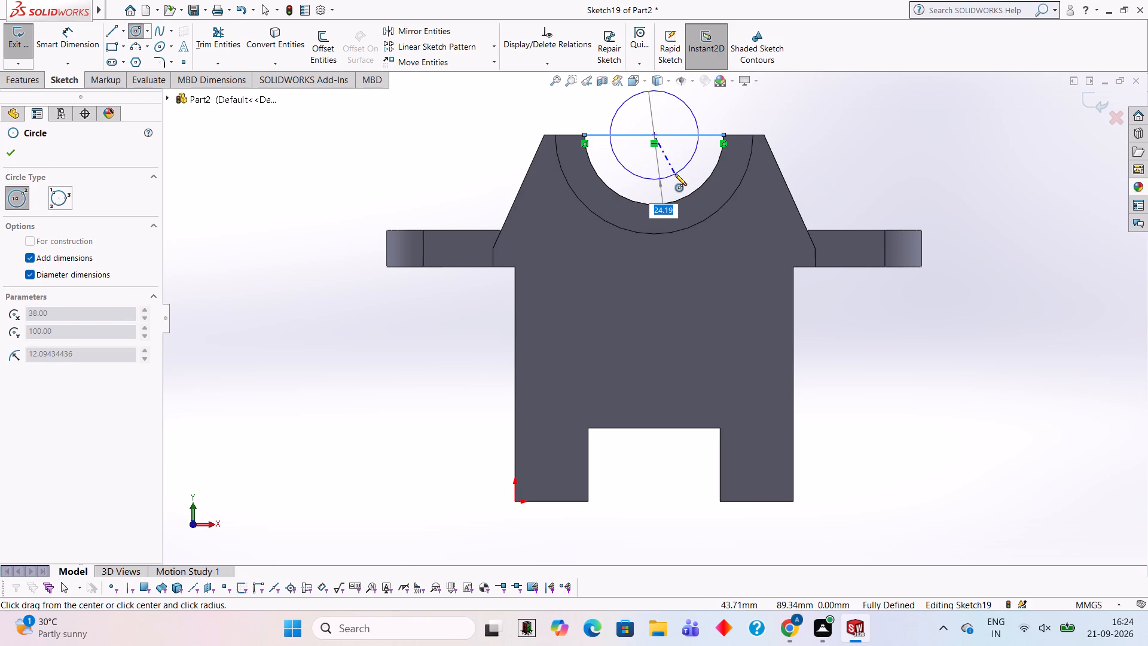
{"action": "type", "text": "38"}
{"action": "key", "text": "Return"}
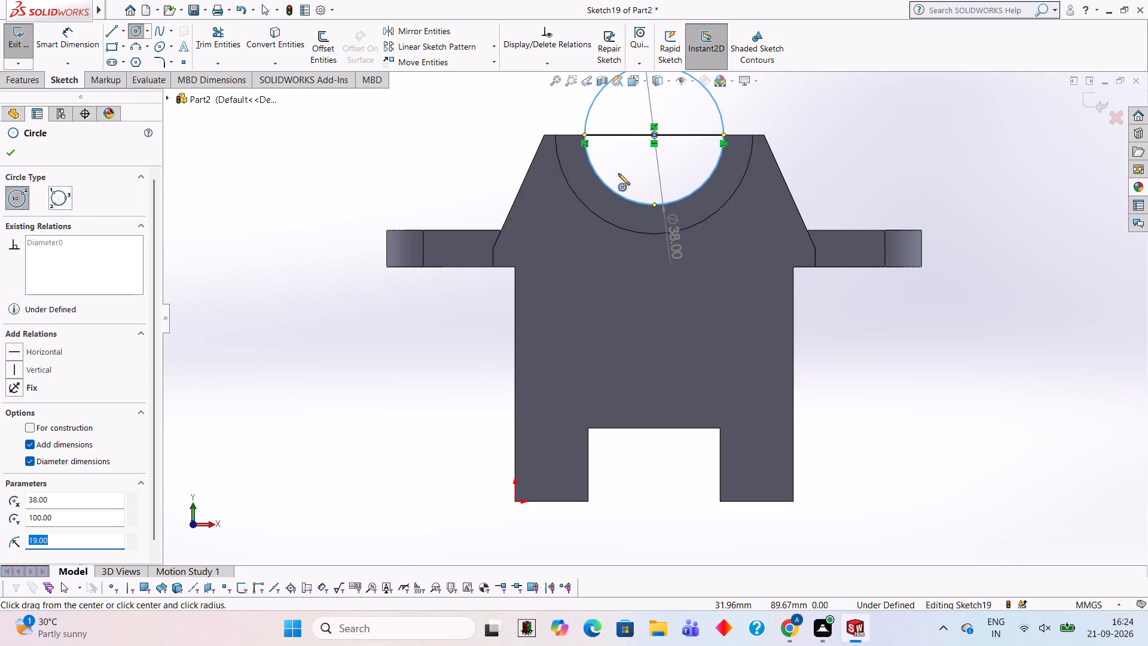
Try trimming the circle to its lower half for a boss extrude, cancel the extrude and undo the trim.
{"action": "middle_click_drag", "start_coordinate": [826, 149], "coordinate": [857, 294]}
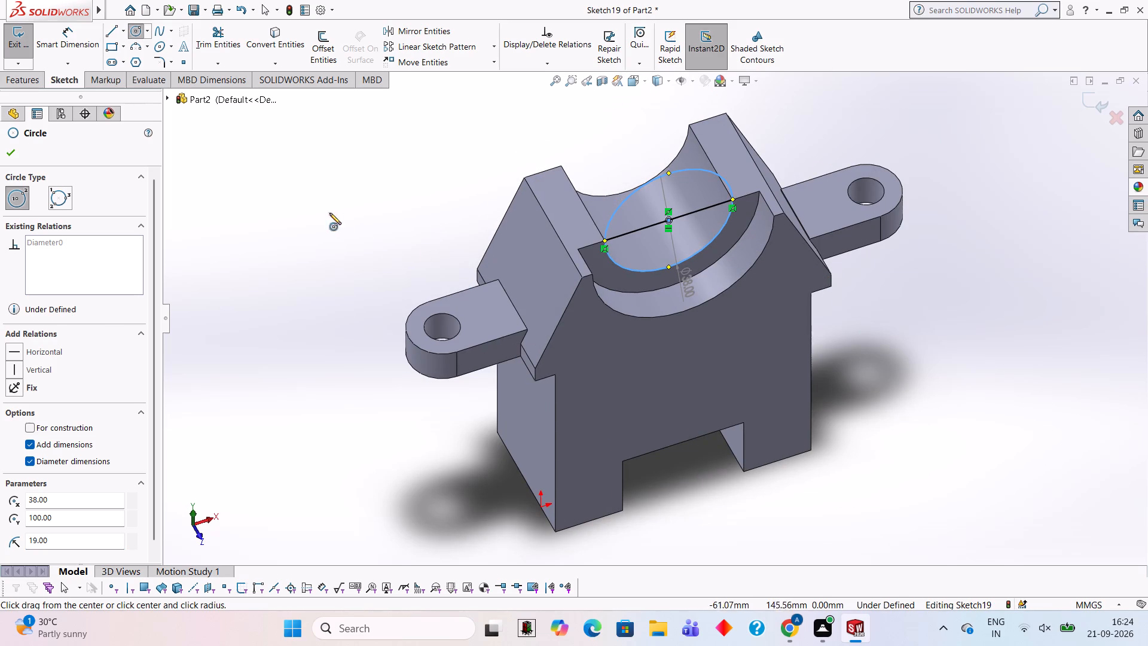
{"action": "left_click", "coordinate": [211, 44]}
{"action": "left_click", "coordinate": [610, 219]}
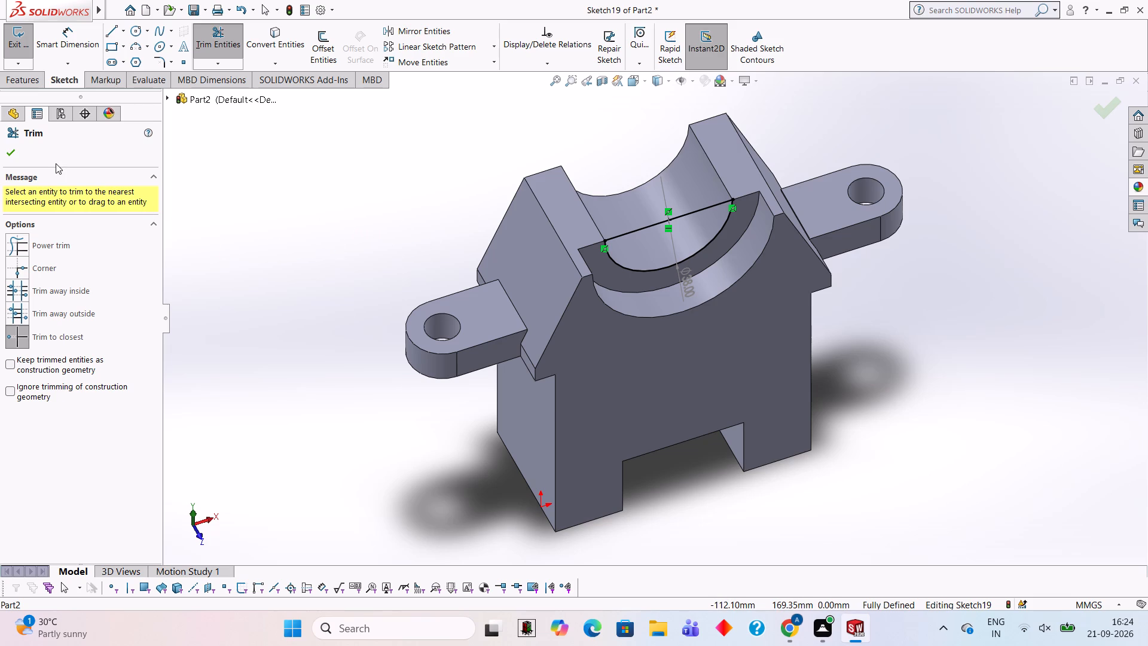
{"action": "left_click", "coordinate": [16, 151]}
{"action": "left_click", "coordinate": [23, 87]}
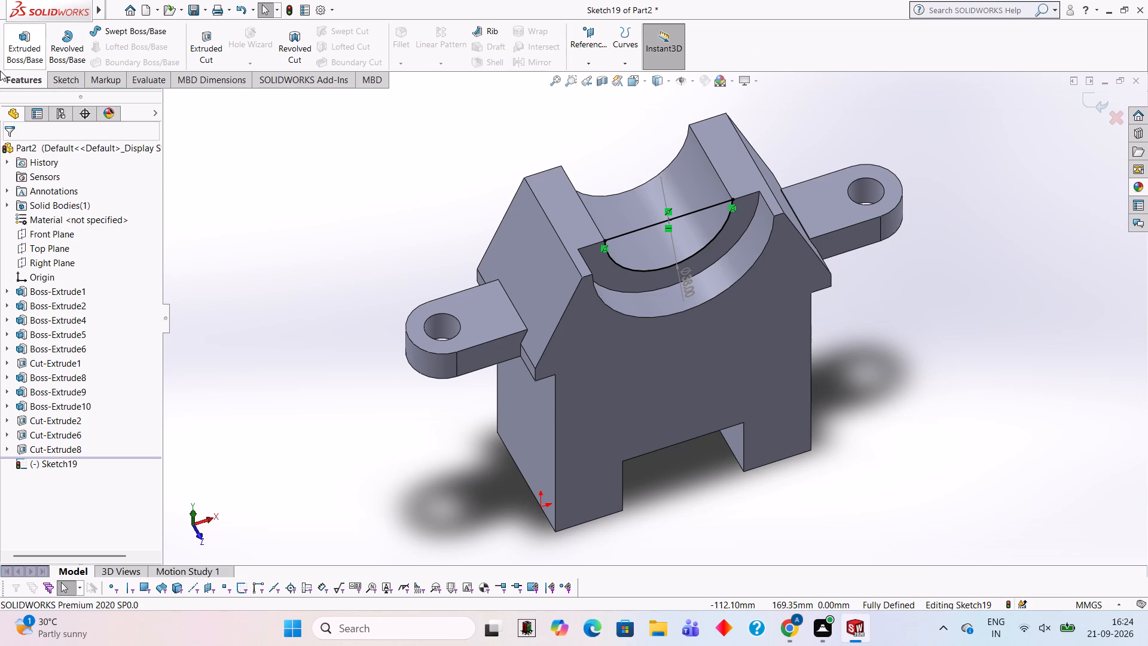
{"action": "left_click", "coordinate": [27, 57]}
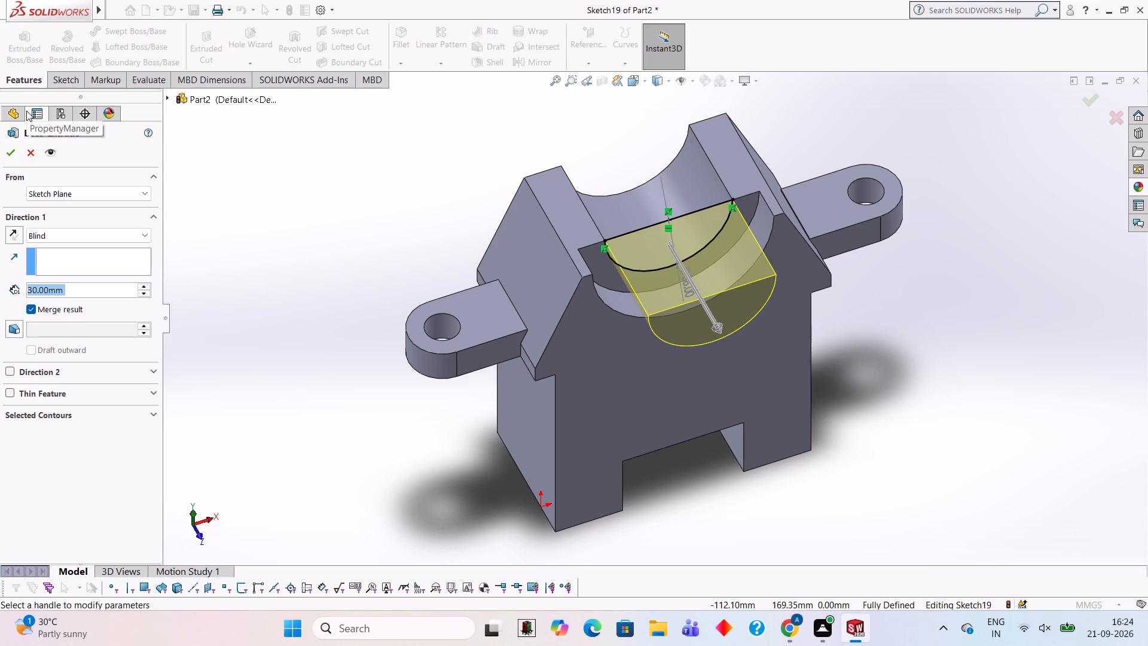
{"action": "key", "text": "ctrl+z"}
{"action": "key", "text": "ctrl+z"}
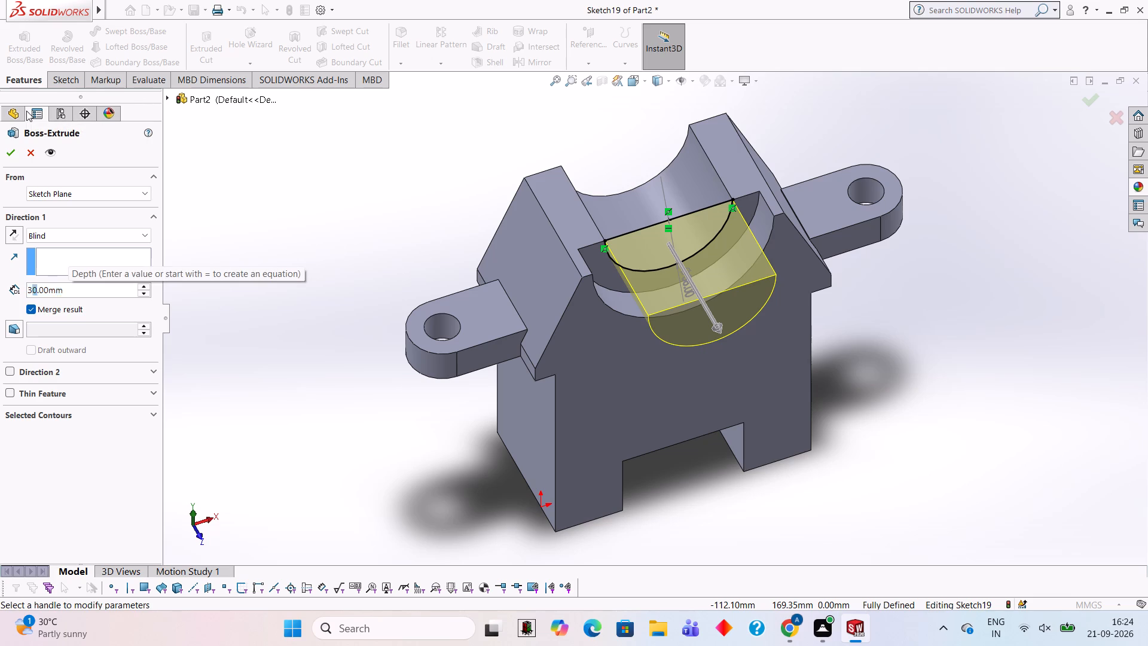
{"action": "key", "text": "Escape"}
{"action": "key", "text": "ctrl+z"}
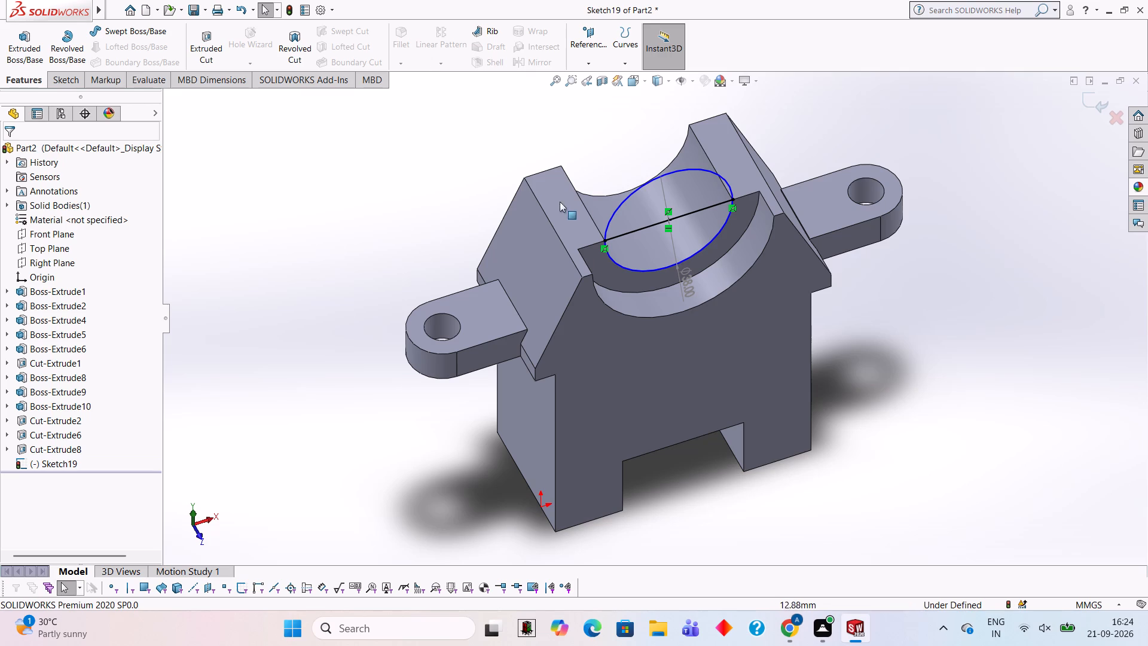
Delete the horizontal line across the circle, leaving the full 38 mm circle as the profile.
{"action": "left_click", "coordinate": [695, 214]}
{"action": "key", "text": "Delete"}
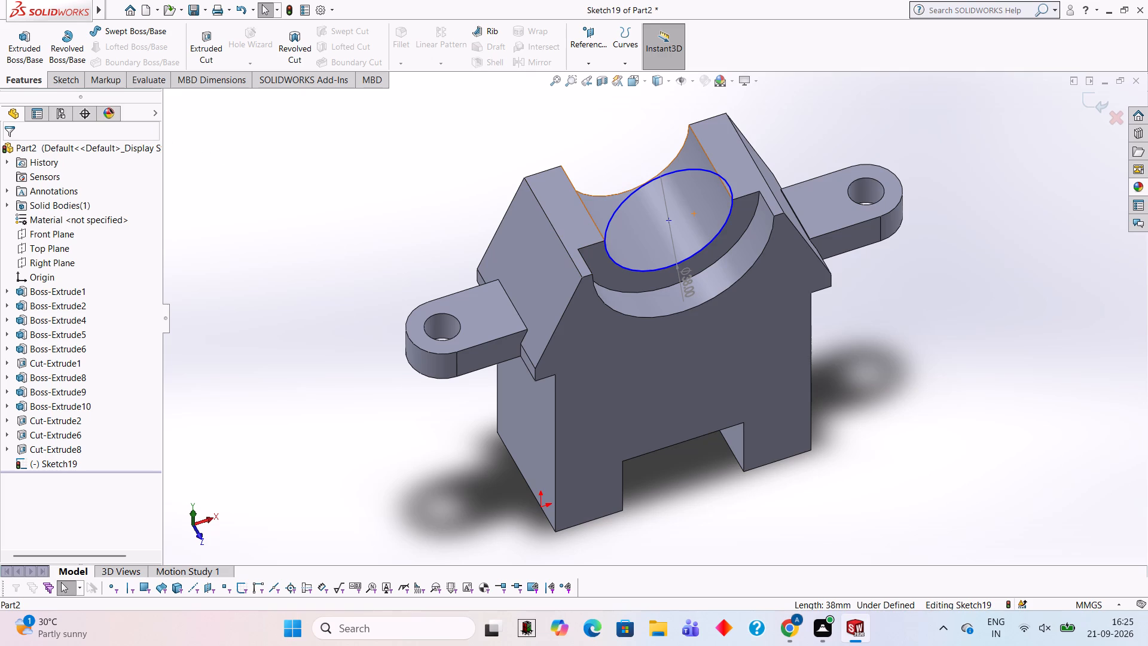
Boss-extrude the full 38 mm circle 30 mm blind in the reversed direction, along the half-round groove, with the result merged.
{"action": "left_click", "coordinate": [31, 60]}
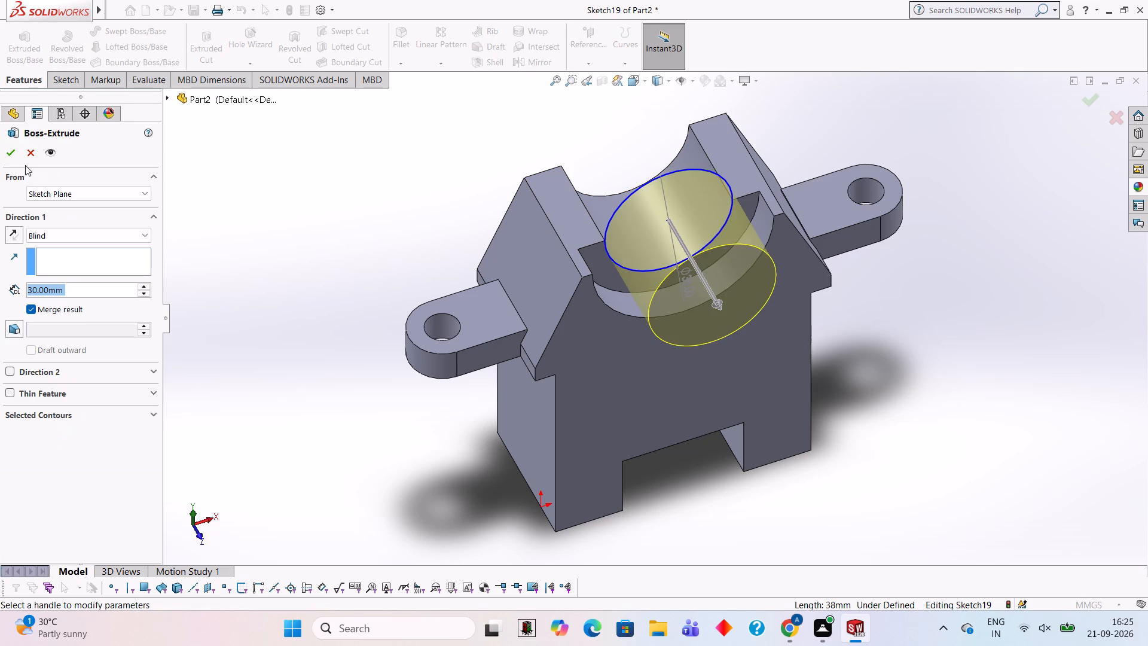
{"action": "left_click", "coordinate": [16, 230]}
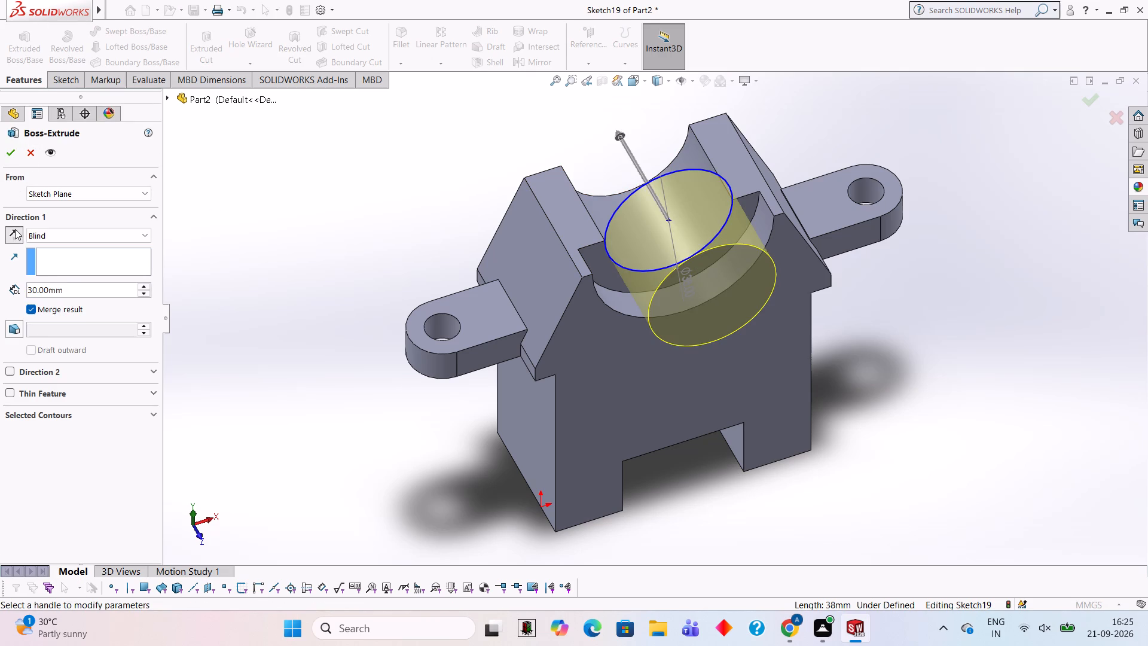
{"action": "left_click", "coordinate": [12, 154]}
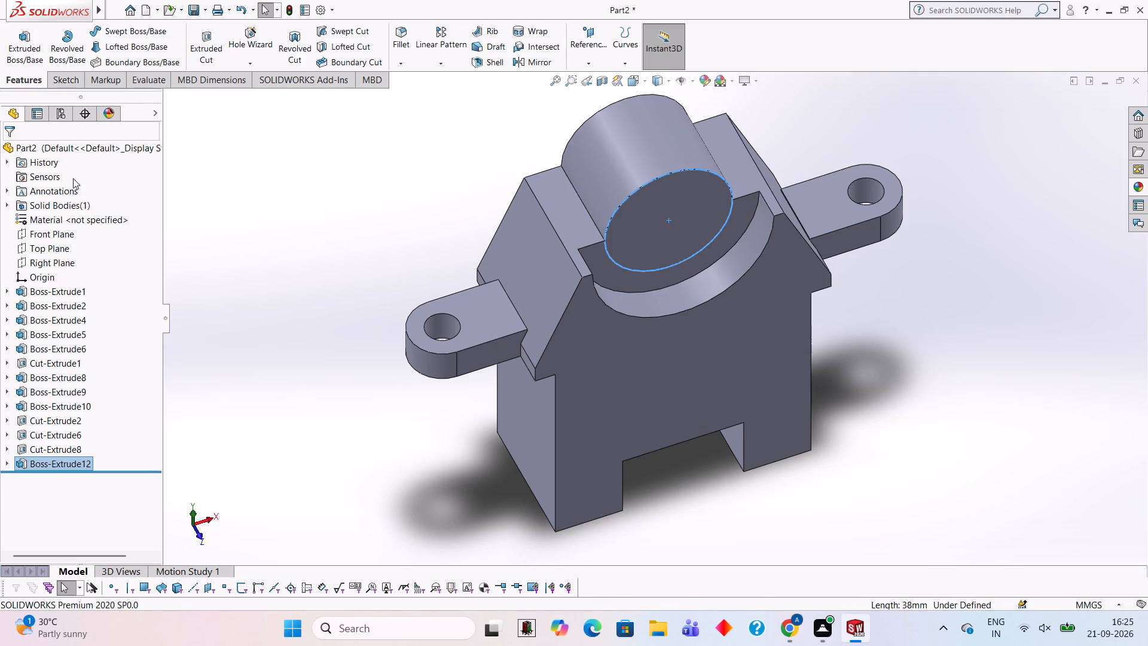
{"action": "left_click", "coordinate": [233, 181]}
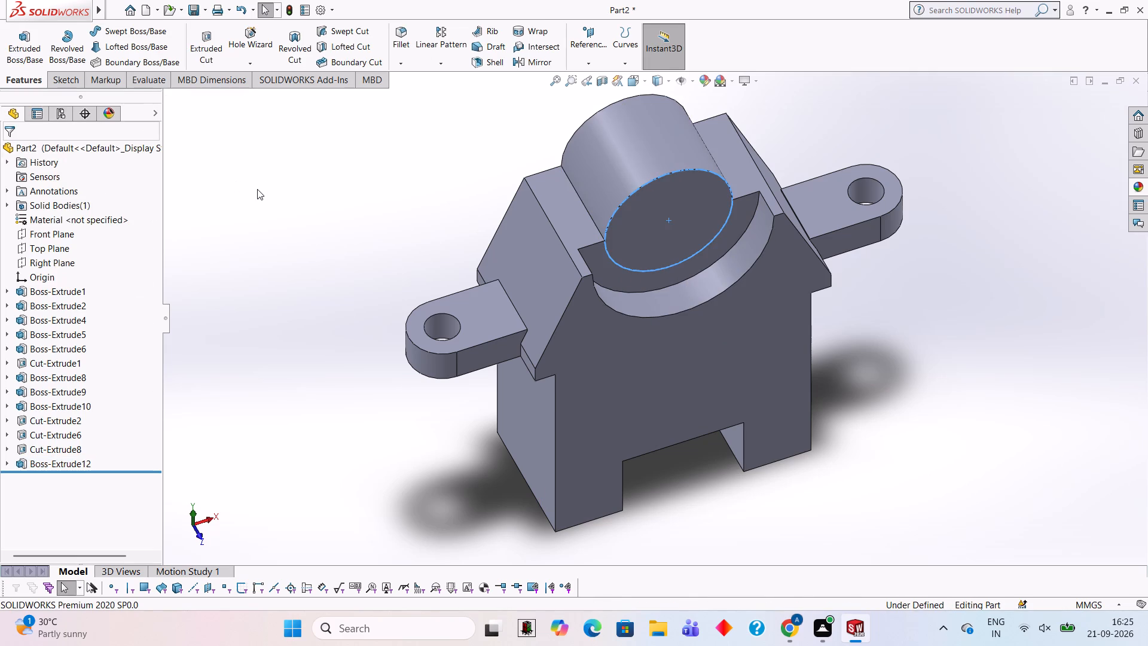
Start a sketch on the flat face of the half-round recess, viewed straight on.
{"action": "left_click", "coordinate": [682, 234]}
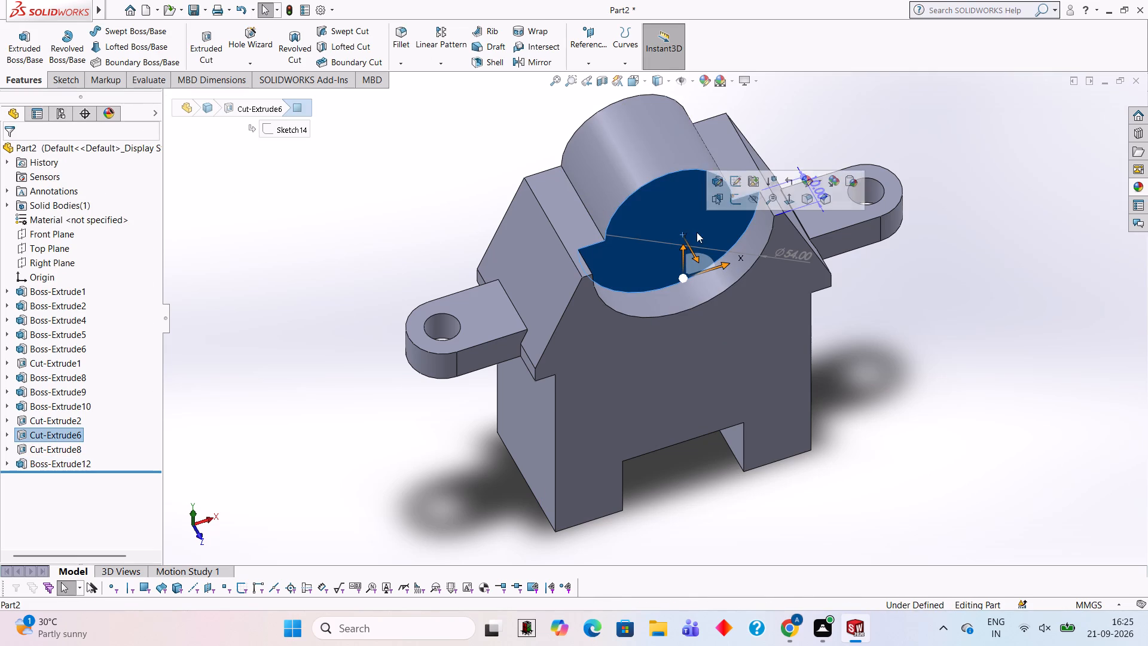
{"action": "left_click", "coordinate": [740, 200]}
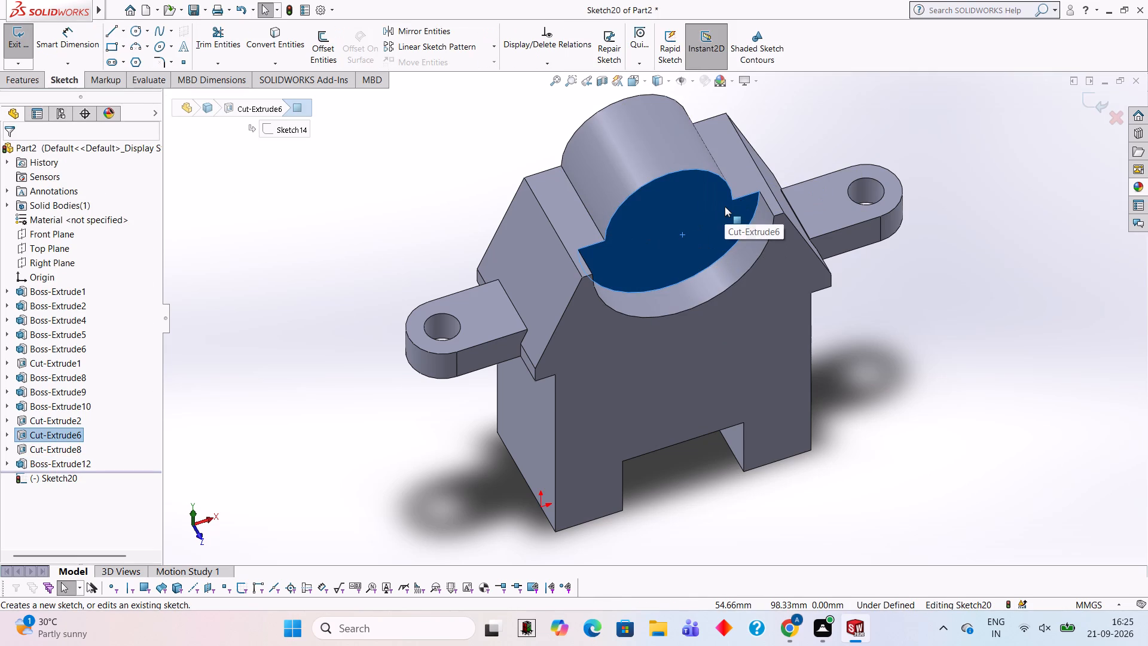
{"action": "key", "text": "ctrl+8"}
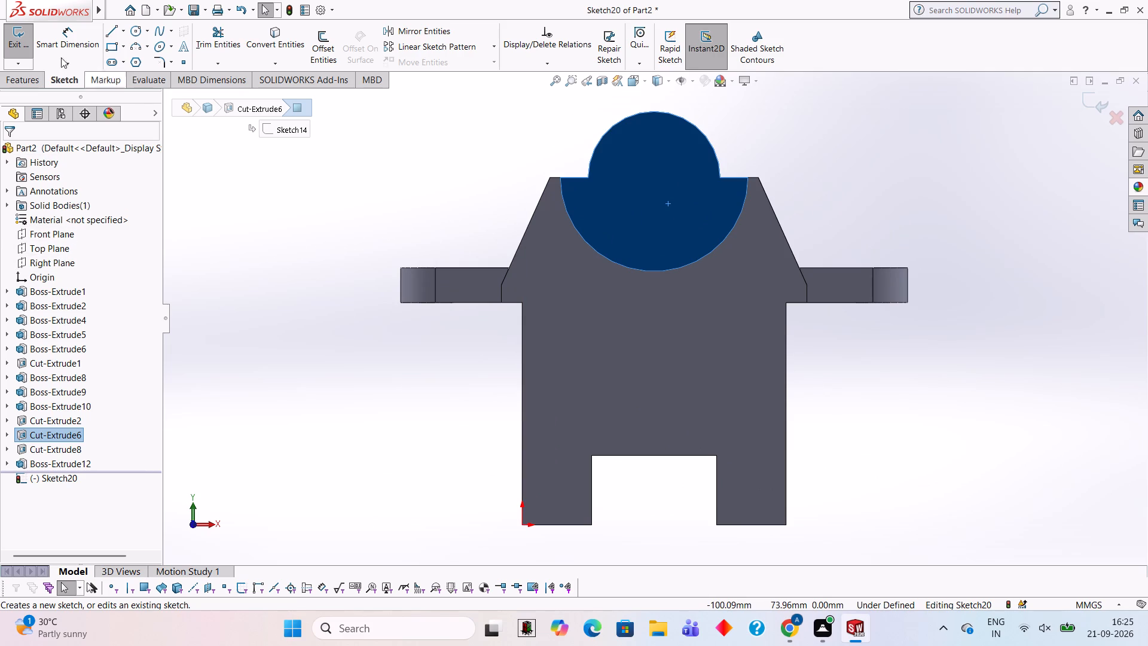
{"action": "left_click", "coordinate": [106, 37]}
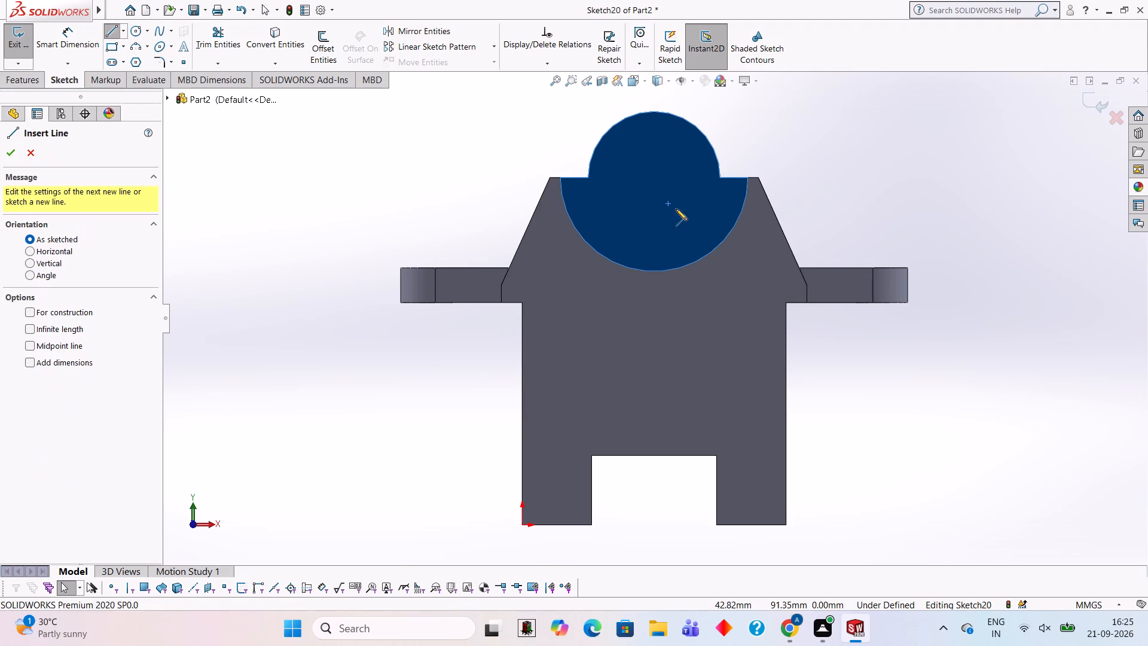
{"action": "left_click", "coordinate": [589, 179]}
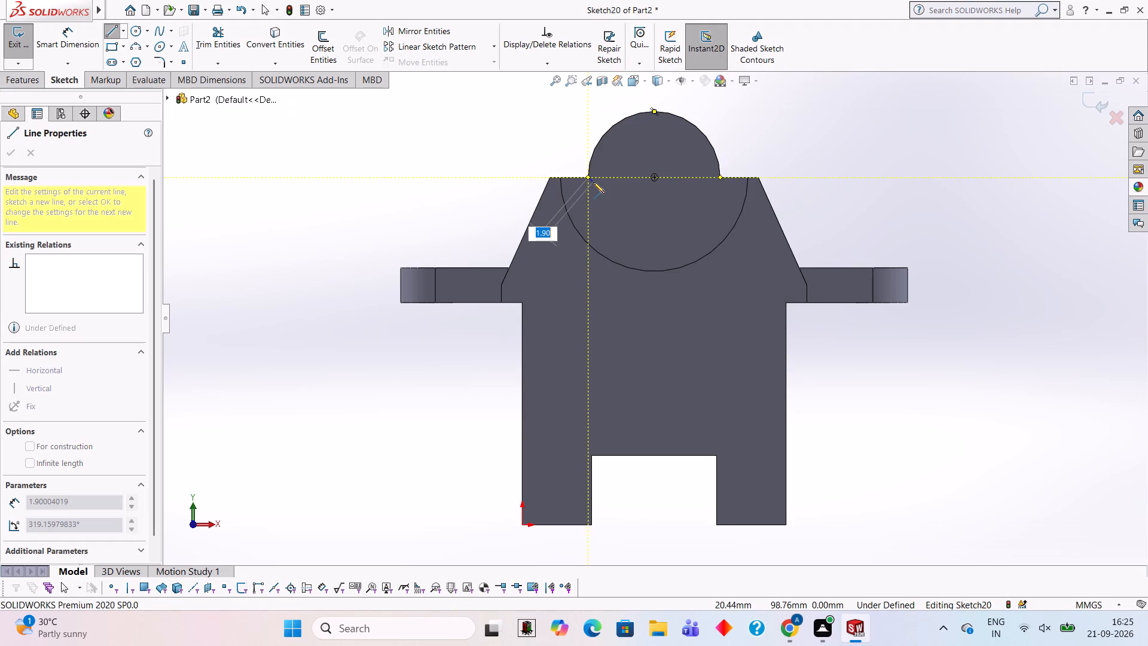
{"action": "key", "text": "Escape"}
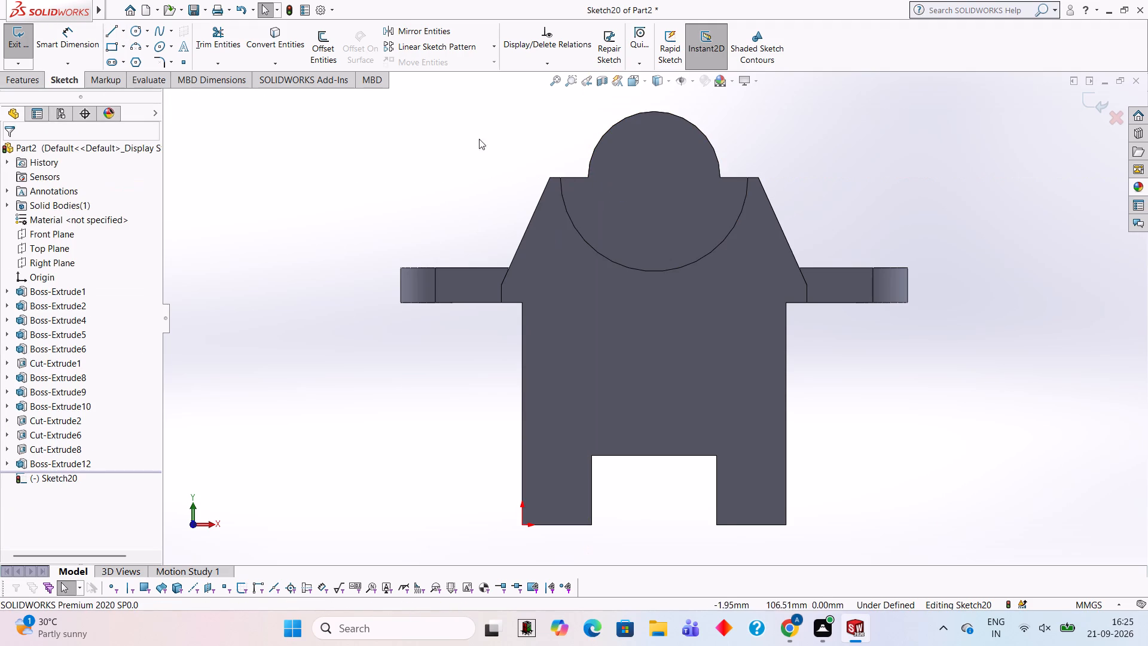
Draw a 38 mm diameter circle concentric with the front end of the cylindrical boss.
{"action": "left_click", "coordinate": [138, 37]}
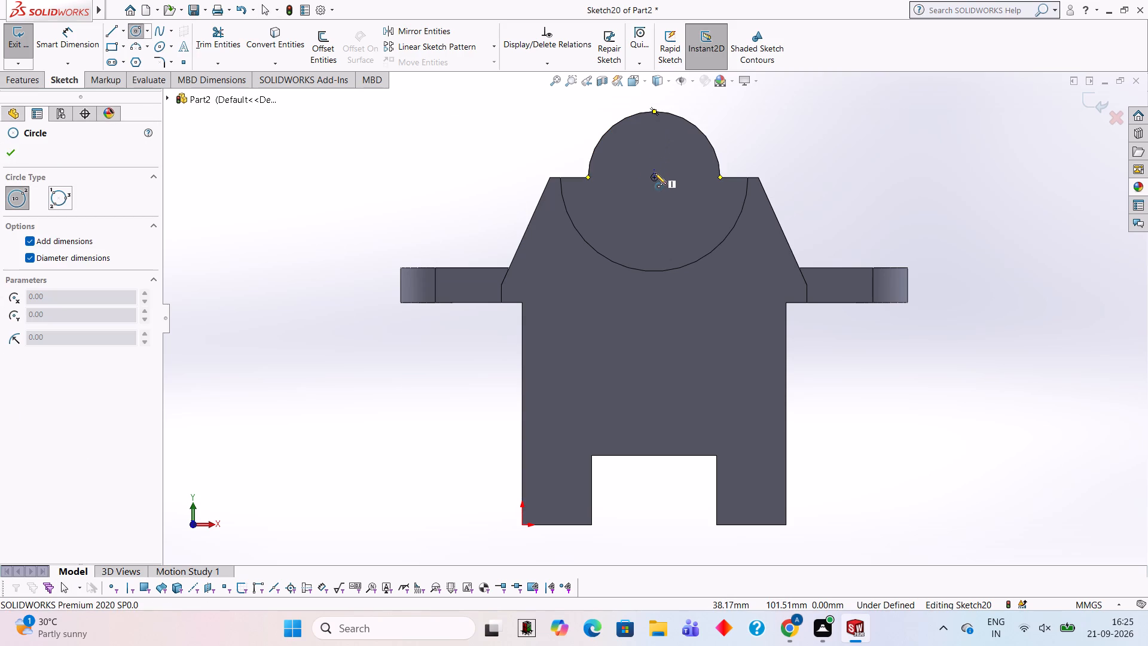
{"action": "left_click", "coordinate": [655, 177]}
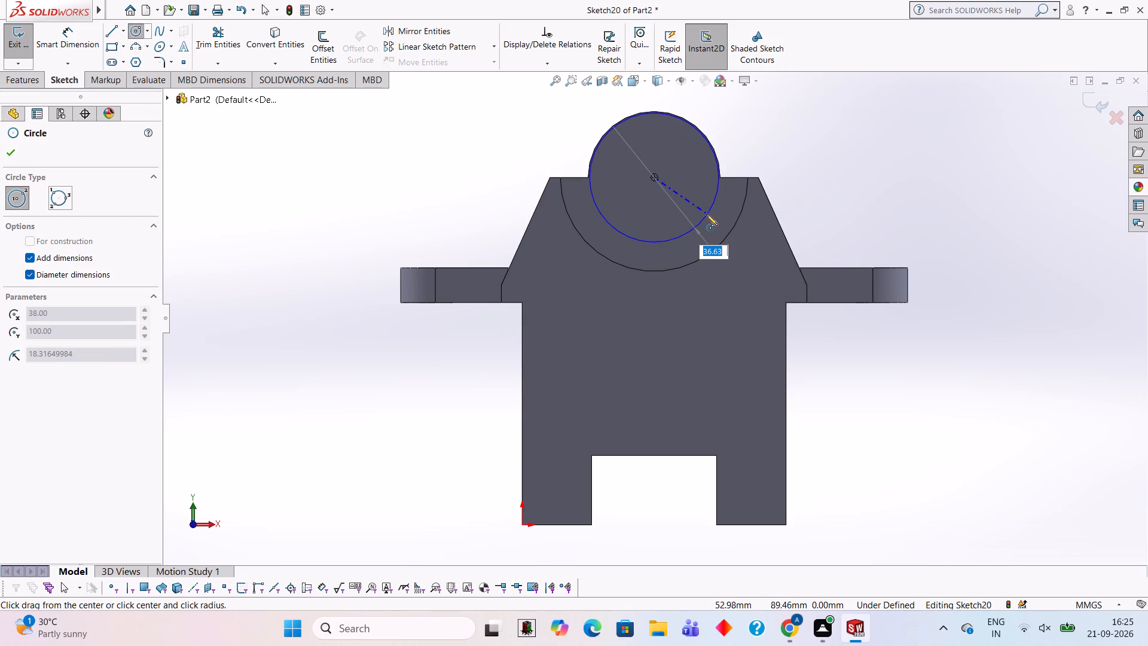
{"action": "type", "text": "38"}
{"action": "key", "text": "Return"}
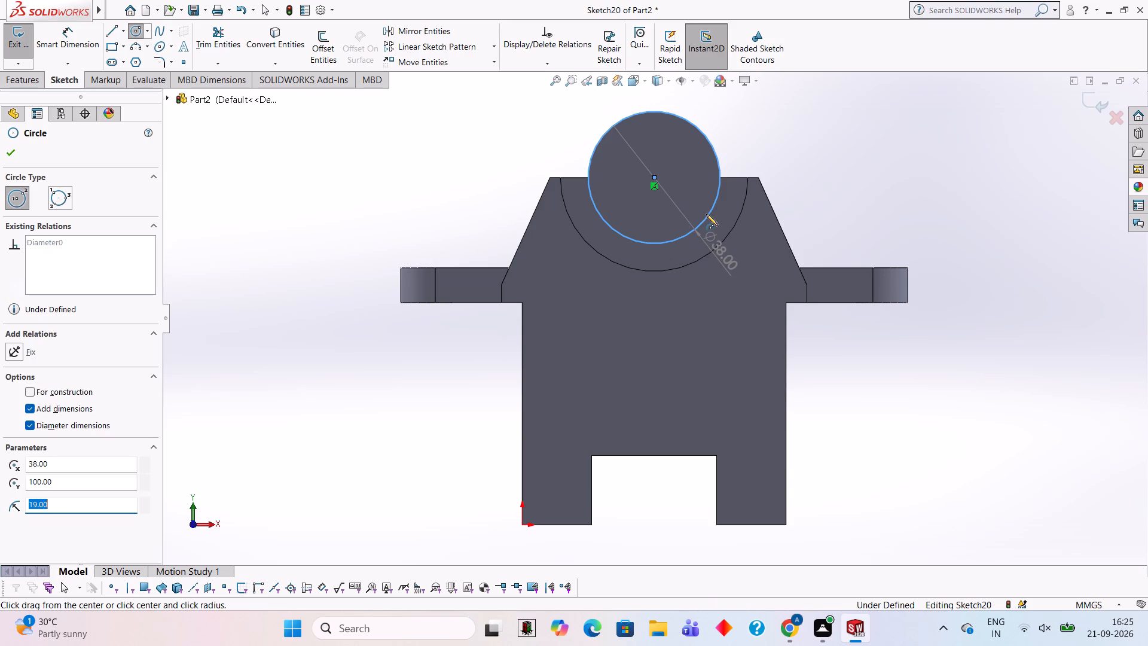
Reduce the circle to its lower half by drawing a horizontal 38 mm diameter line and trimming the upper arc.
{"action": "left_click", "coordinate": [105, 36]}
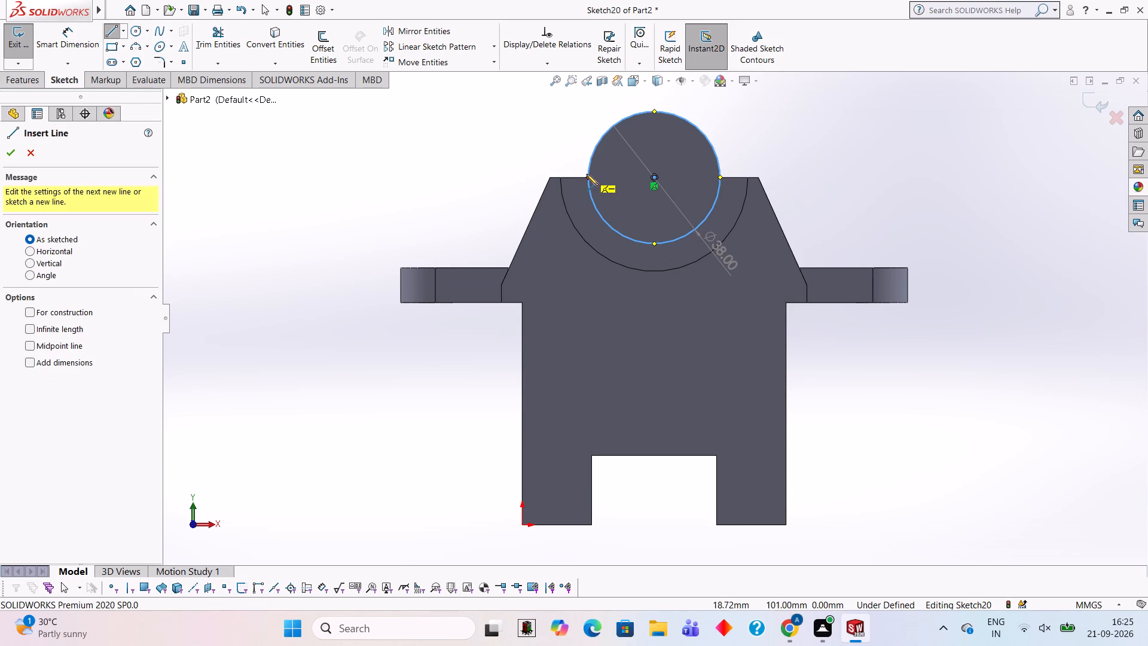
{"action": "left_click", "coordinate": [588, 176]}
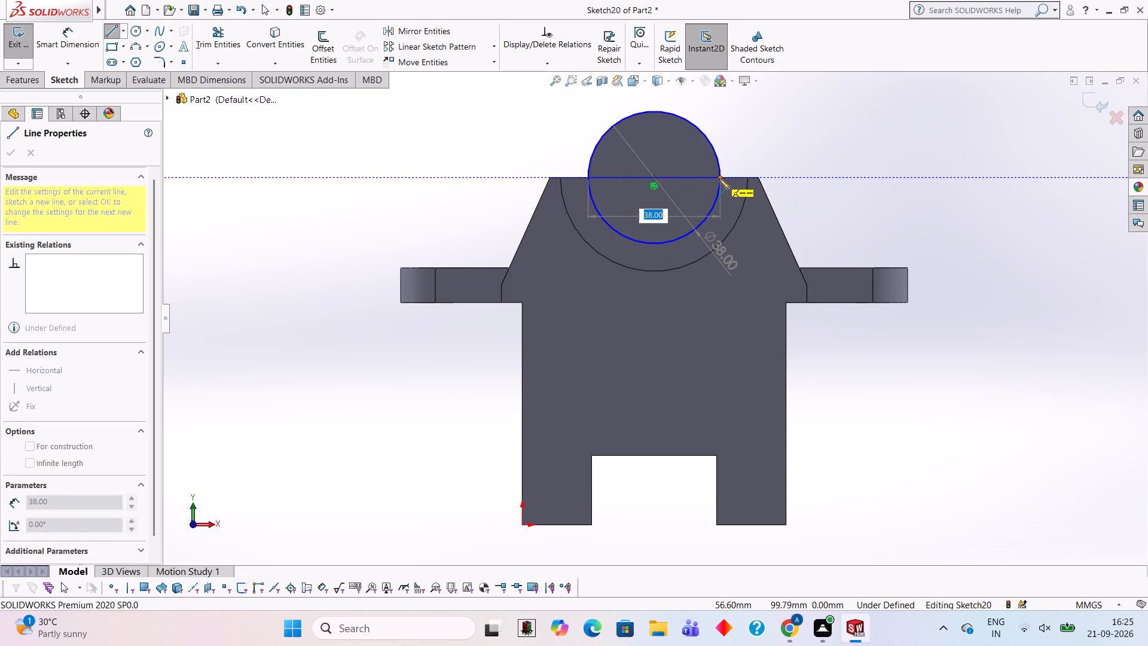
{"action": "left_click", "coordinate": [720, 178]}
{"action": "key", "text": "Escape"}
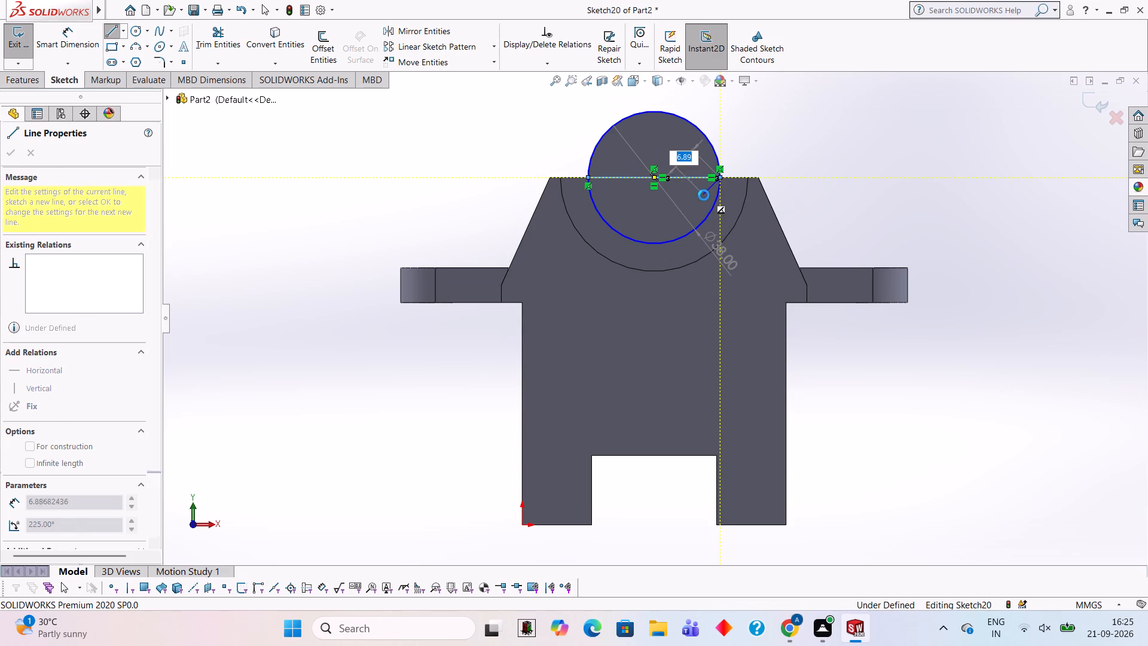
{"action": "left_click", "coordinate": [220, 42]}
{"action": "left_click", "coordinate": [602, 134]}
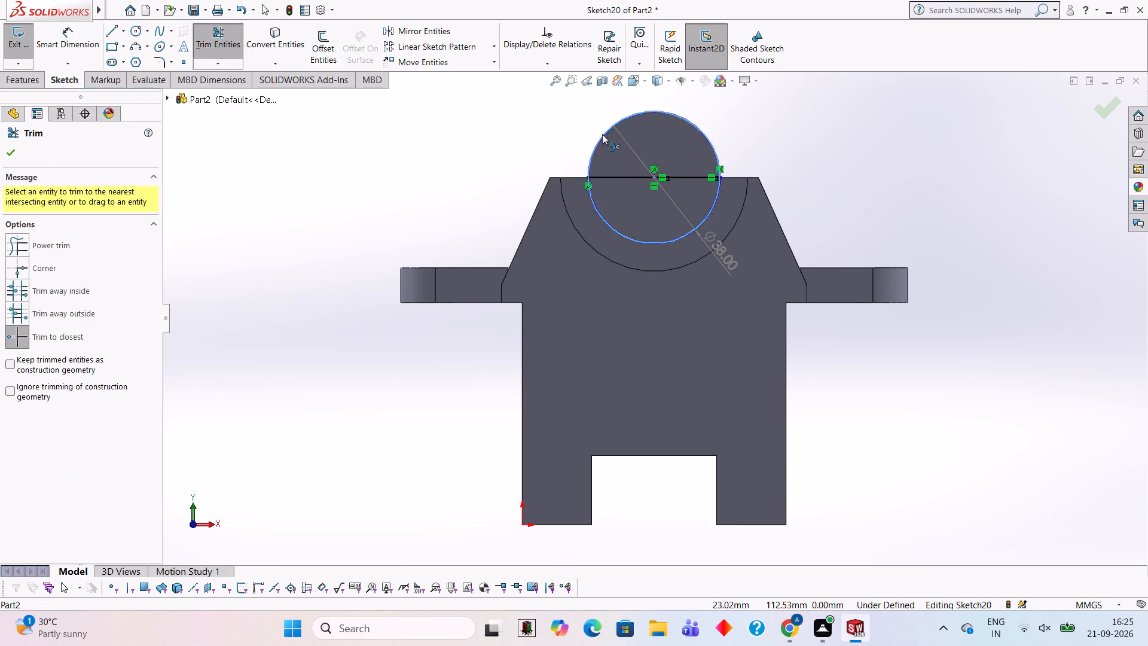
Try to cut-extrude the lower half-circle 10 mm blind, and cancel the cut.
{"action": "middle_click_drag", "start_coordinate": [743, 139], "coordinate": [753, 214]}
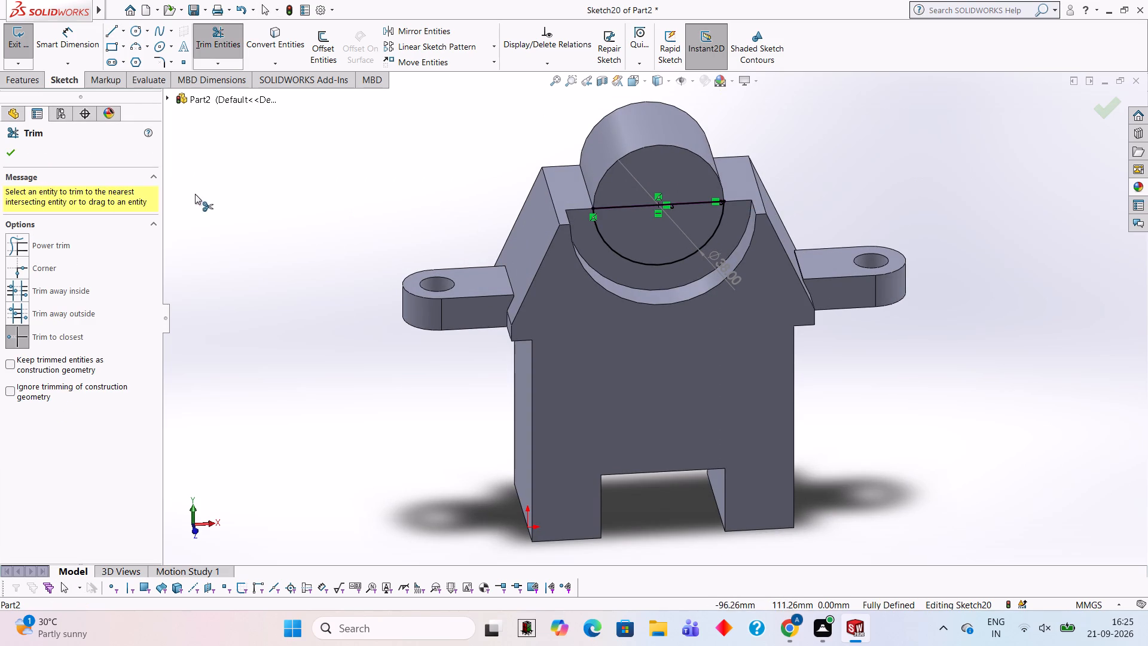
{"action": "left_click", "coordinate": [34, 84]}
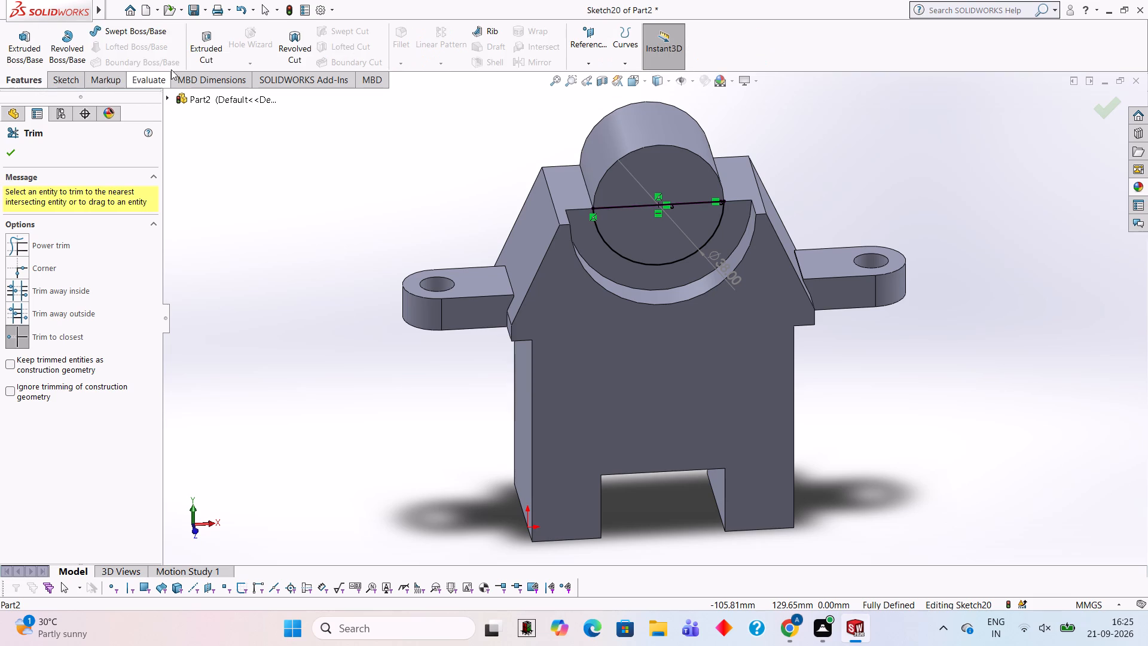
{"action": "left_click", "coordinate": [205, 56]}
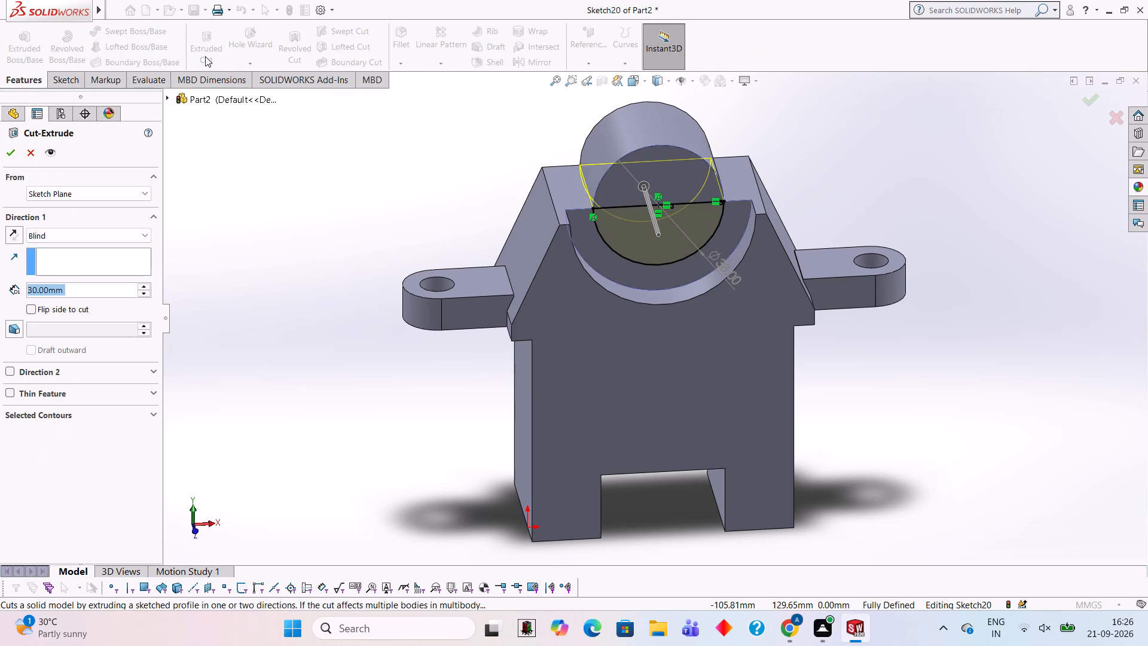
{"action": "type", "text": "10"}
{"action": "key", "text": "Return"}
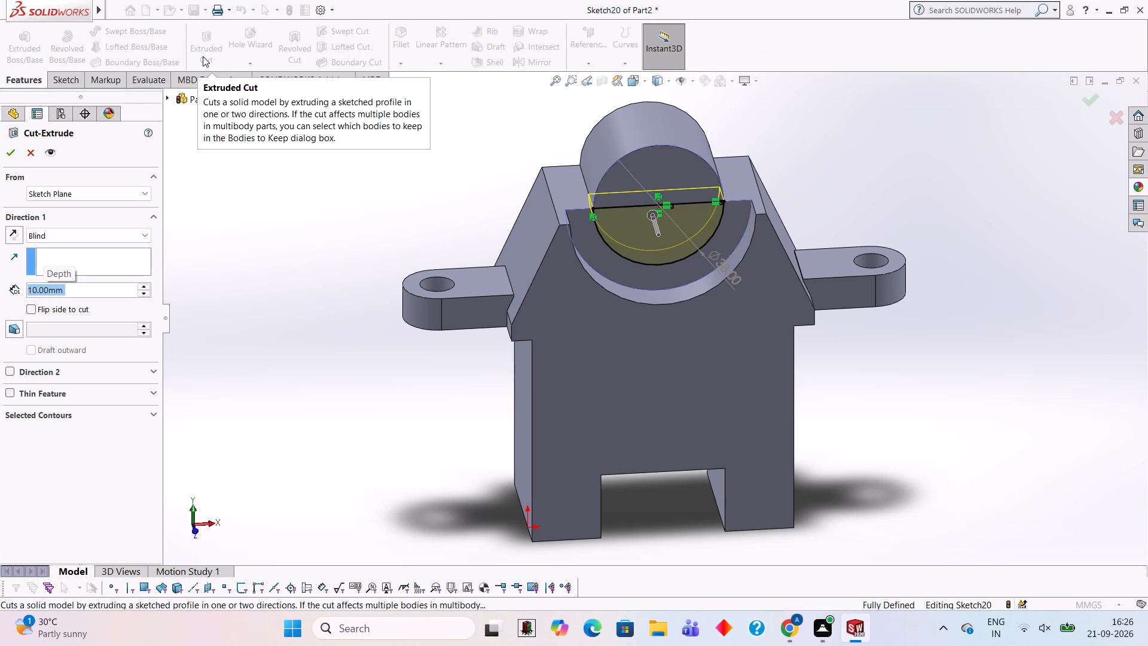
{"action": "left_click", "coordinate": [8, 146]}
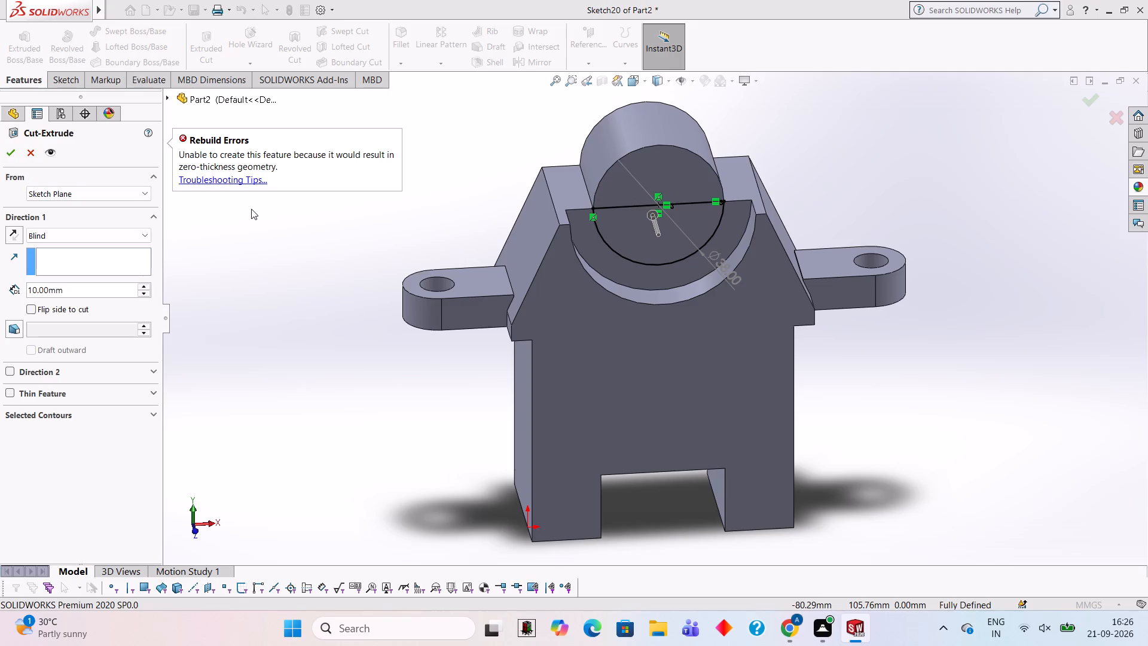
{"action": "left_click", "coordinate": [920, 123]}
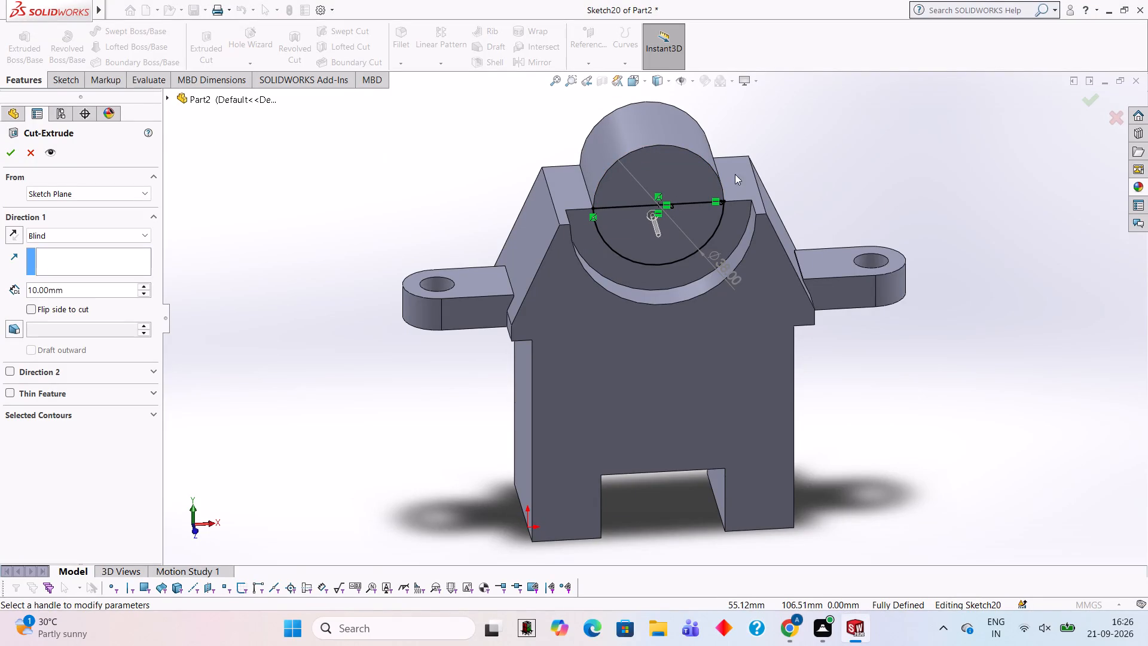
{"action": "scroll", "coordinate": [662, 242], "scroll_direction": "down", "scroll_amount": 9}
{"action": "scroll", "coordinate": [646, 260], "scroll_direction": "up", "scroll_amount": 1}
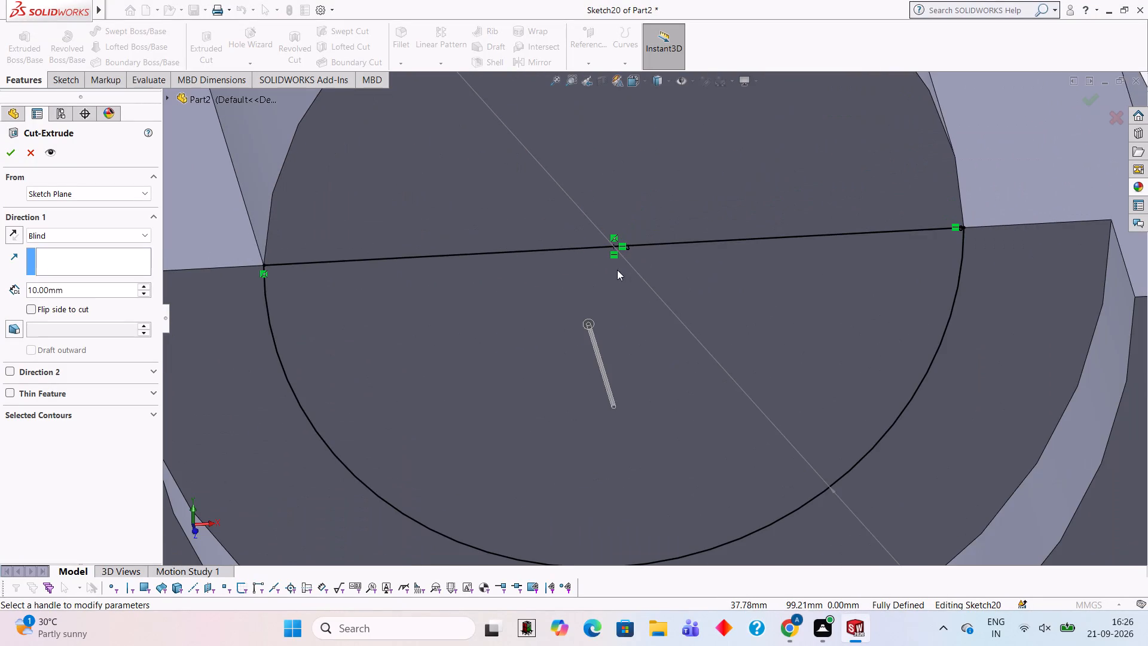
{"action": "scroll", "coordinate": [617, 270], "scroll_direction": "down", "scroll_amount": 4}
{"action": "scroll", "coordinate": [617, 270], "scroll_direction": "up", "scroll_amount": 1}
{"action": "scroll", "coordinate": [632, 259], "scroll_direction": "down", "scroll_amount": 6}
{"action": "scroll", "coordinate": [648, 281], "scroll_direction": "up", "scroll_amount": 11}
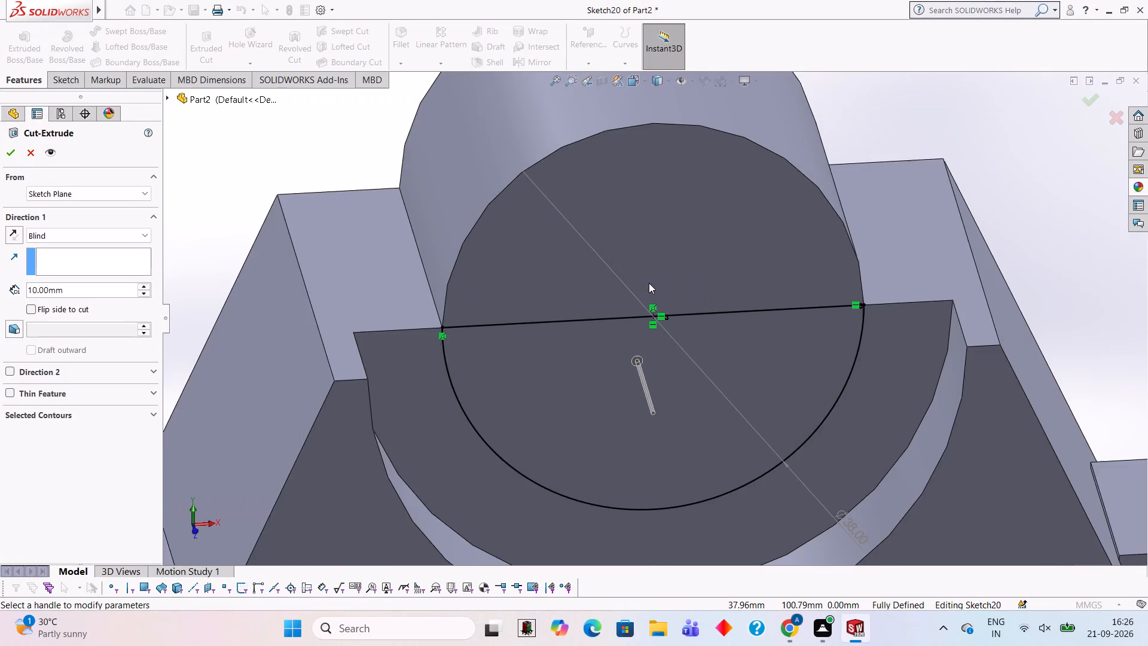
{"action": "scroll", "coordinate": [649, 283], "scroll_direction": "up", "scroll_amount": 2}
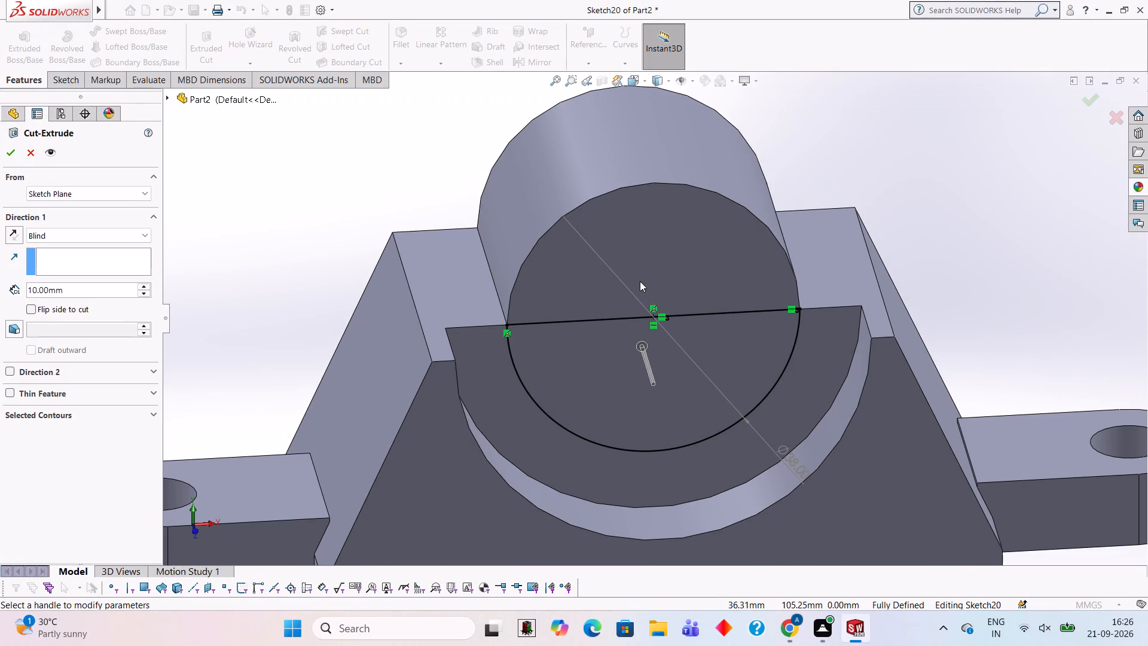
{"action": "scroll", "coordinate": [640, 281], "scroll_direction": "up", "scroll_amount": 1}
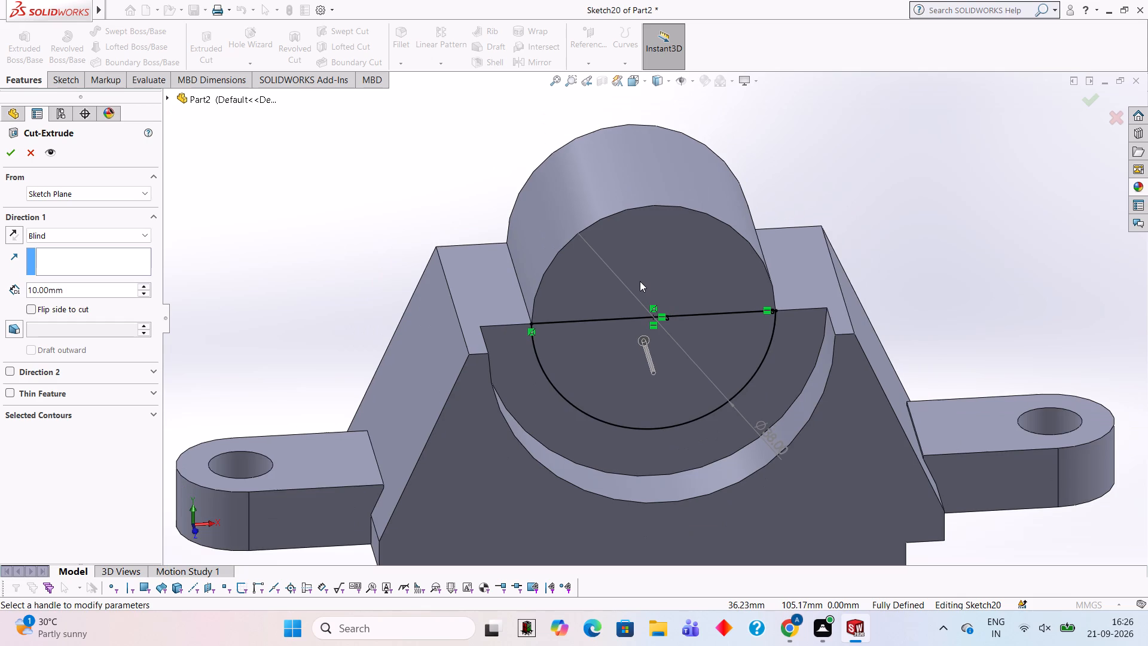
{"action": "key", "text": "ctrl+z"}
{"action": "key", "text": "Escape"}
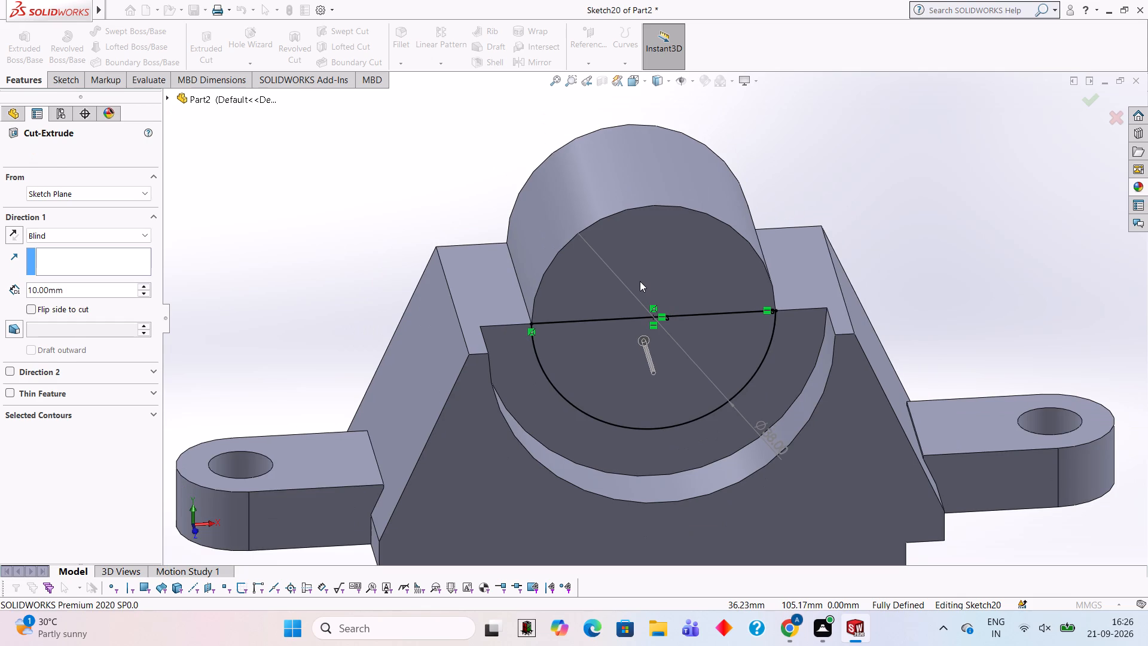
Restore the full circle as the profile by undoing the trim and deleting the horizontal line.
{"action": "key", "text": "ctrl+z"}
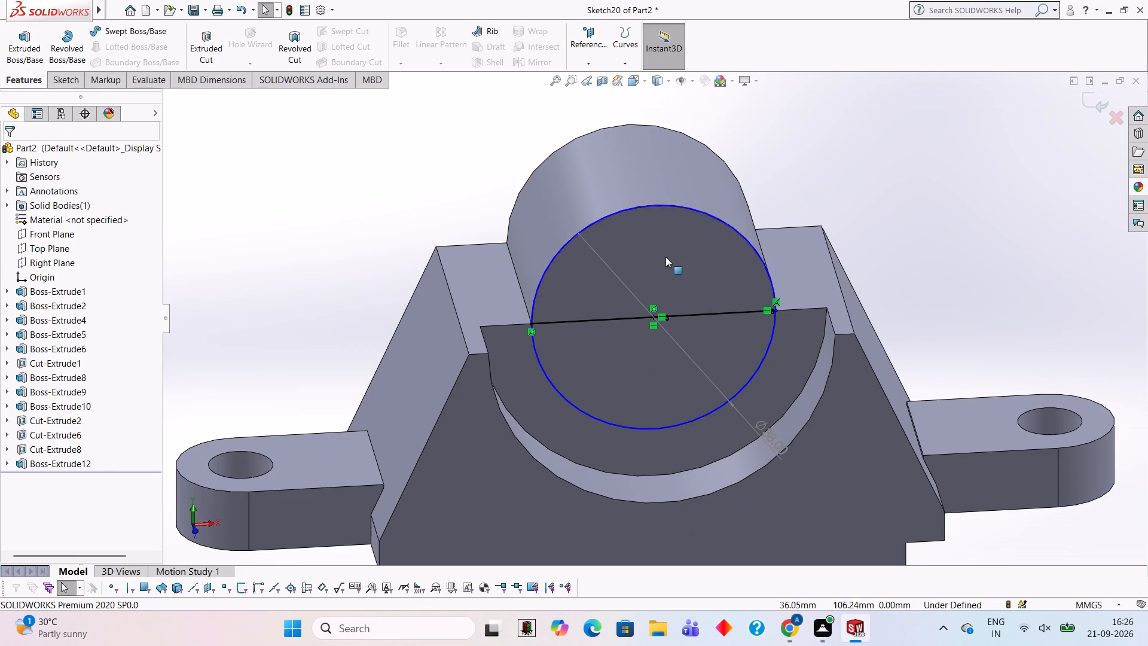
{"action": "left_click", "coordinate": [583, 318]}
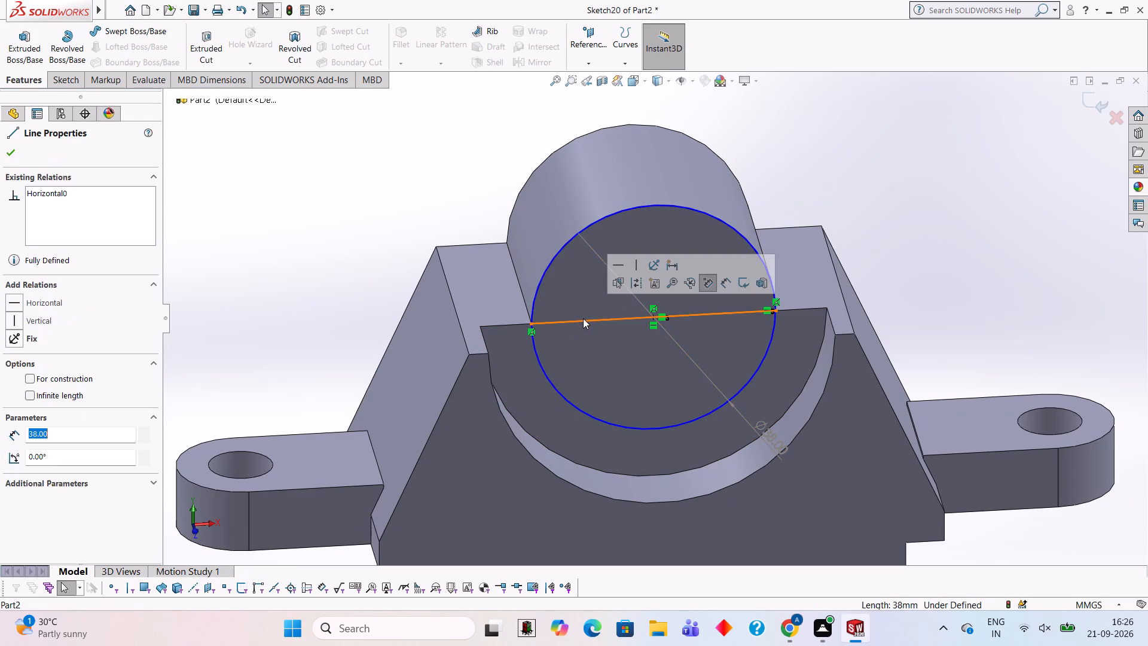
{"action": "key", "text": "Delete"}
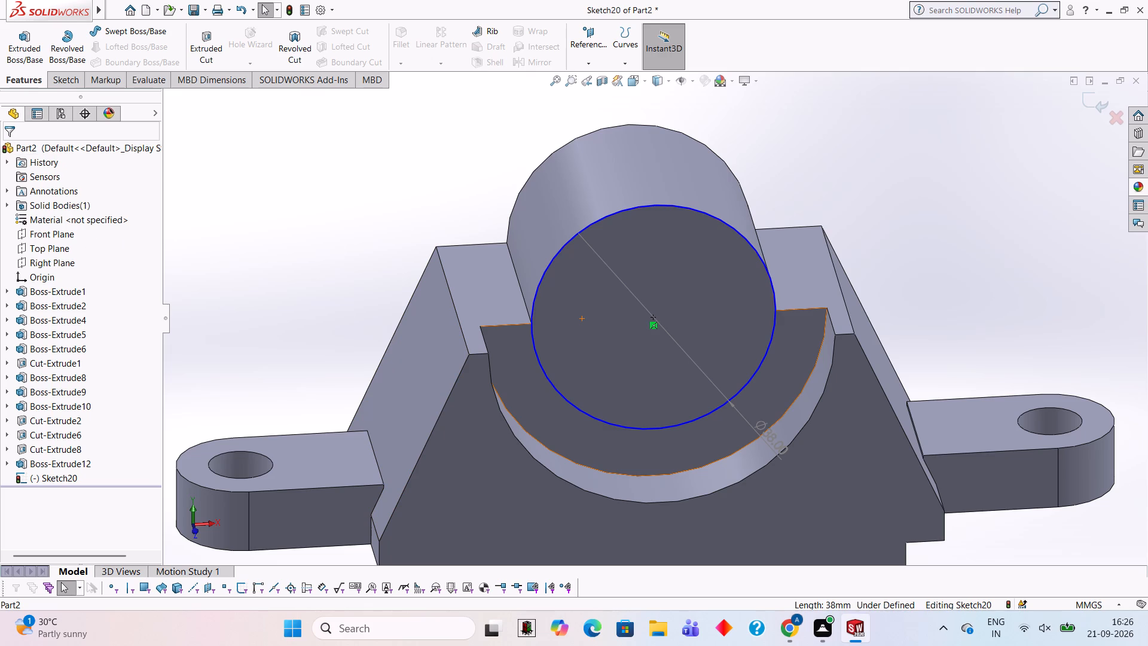
Cut-extrude the full 38 mm circle 10 mm blind into the recess face and the cylindrical boss.
{"action": "left_click", "coordinate": [213, 42]}
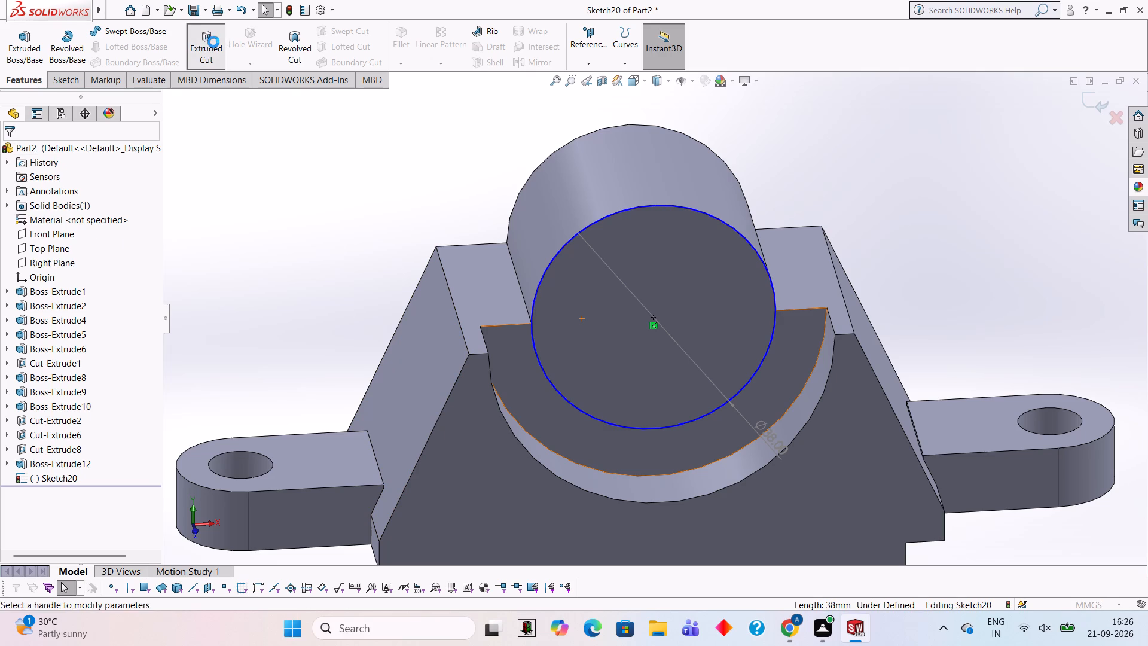
{"action": "type", "text": "10"}
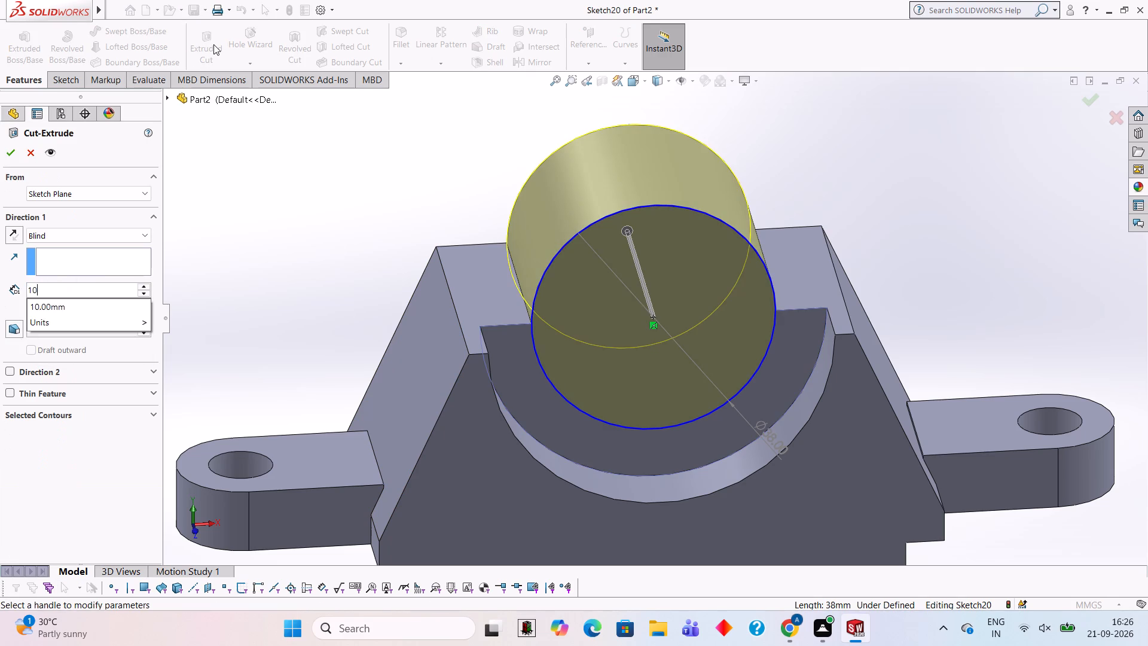
{"action": "key", "text": "Return"}
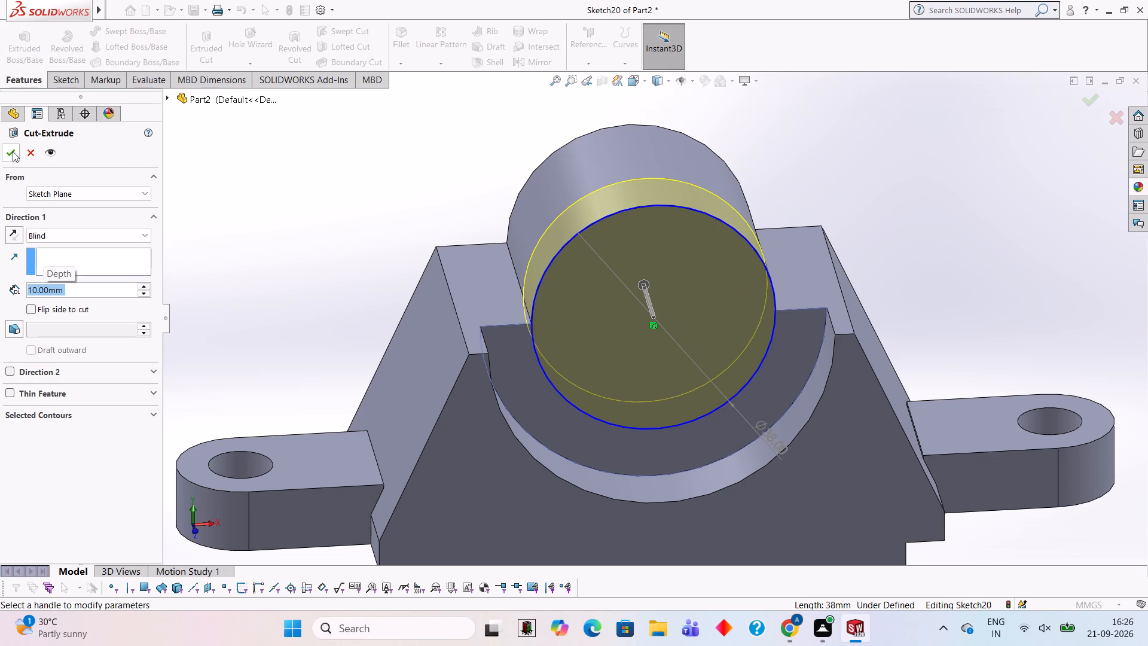
{"action": "left_click", "coordinate": [13, 151]}
{"action": "left_click", "coordinate": [333, 248]}
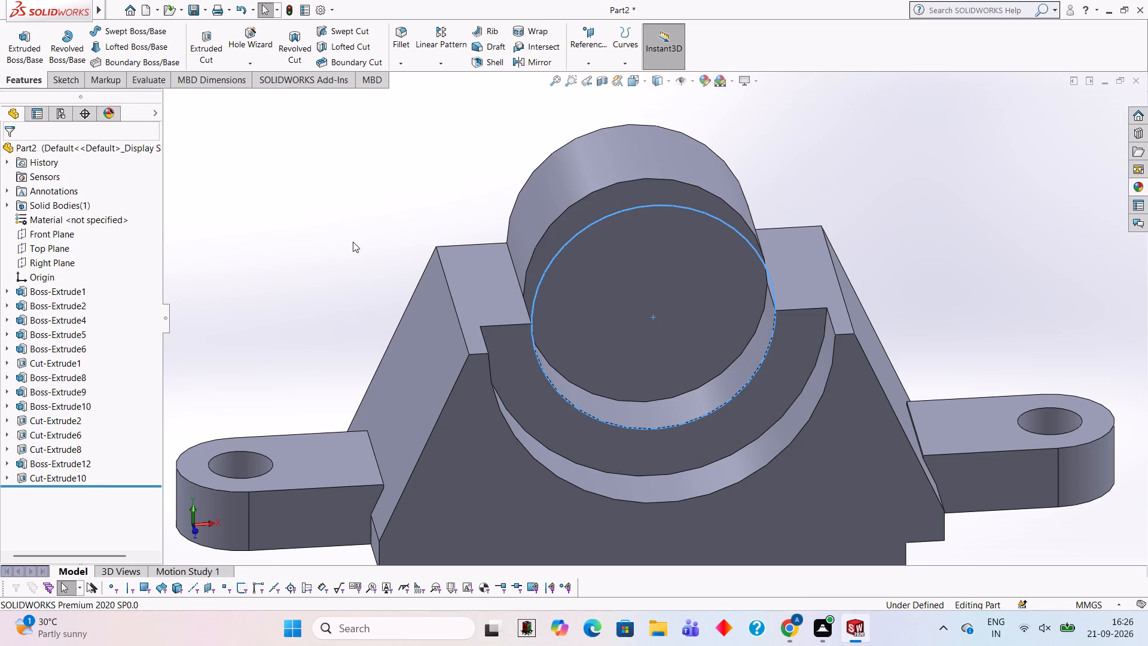
{"action": "left_click", "coordinate": [756, 177]}
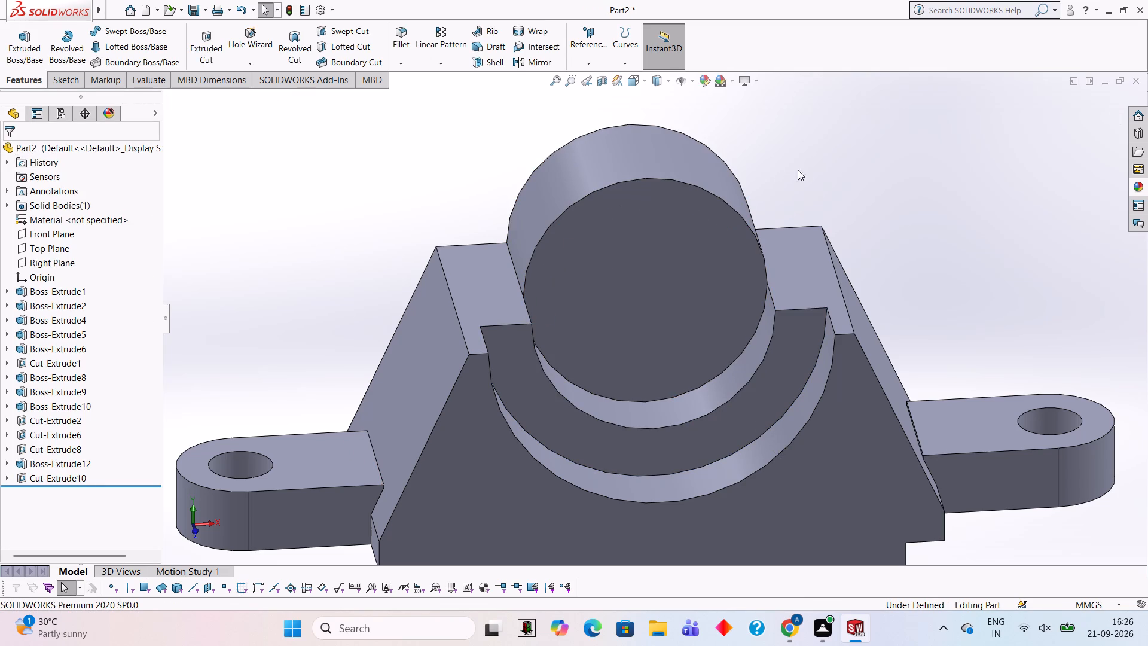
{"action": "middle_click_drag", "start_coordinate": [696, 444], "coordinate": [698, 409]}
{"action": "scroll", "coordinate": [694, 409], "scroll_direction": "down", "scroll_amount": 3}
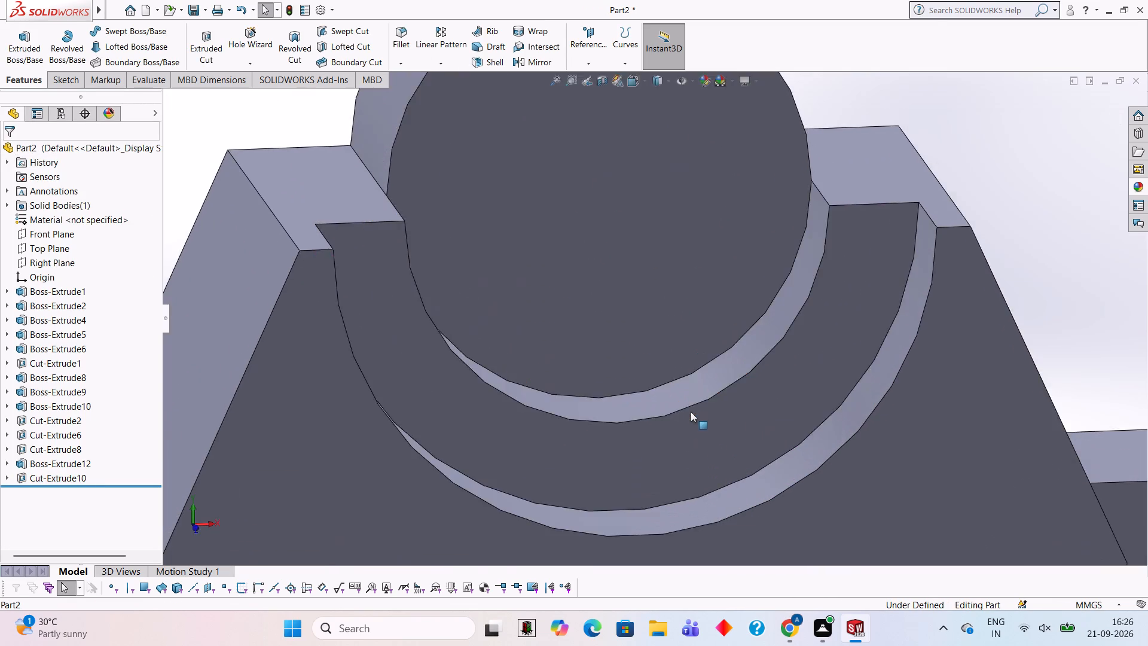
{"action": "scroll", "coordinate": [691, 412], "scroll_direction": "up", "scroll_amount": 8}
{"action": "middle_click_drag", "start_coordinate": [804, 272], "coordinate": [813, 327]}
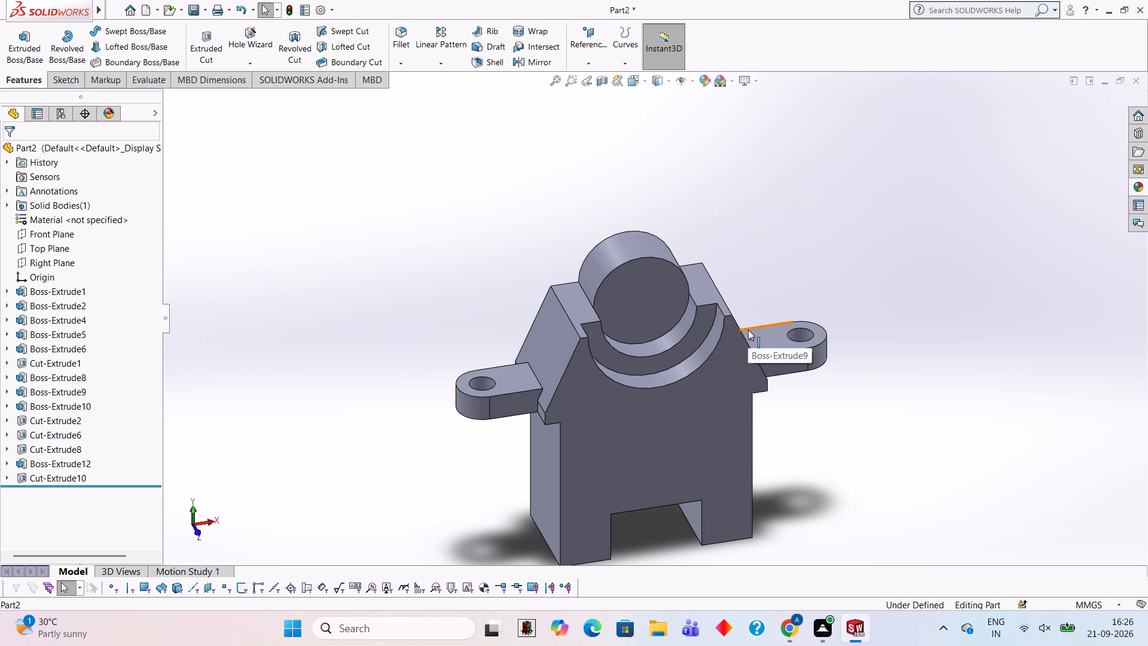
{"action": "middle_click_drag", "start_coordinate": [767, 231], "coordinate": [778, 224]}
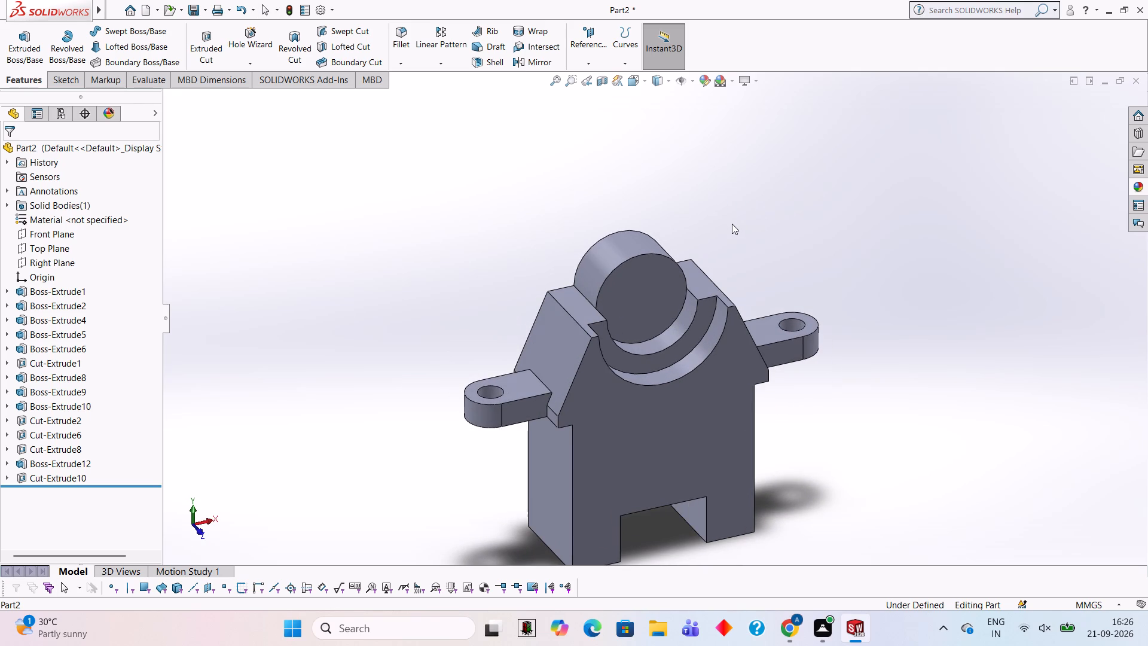
Sketch a 20 mm diameter circle on the cylindrical boss's front face, concentric with the 38 mm cylinder.
{"action": "left_click", "coordinate": [651, 291]}
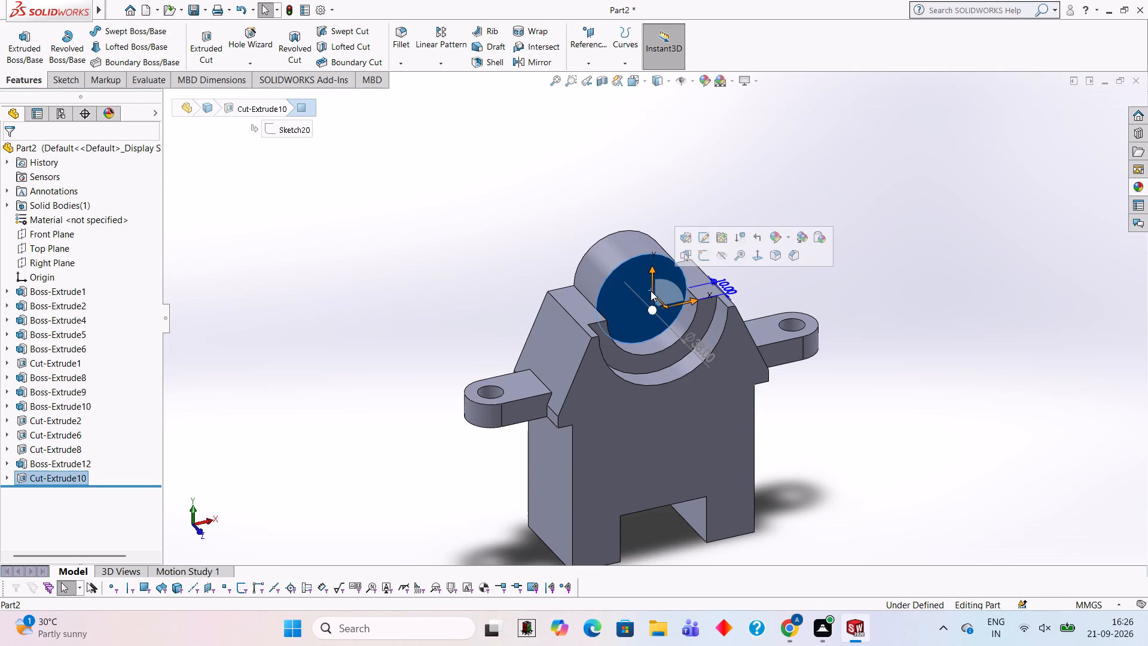
{"action": "left_click", "coordinate": [703, 256]}
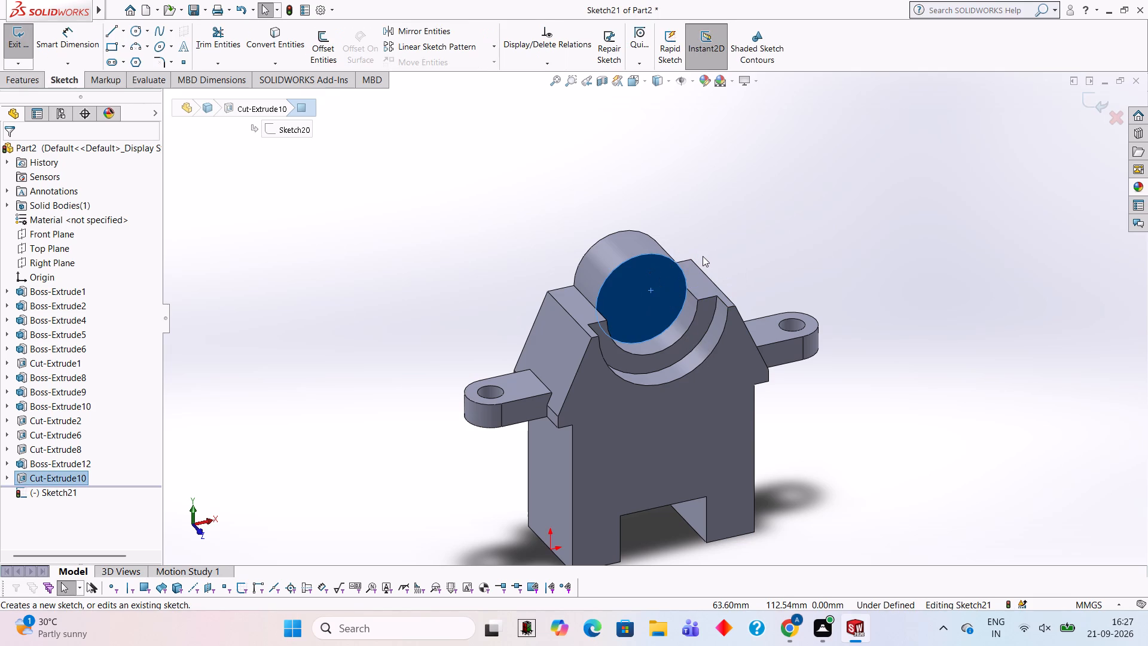
{"action": "key", "text": "ctrl+8"}
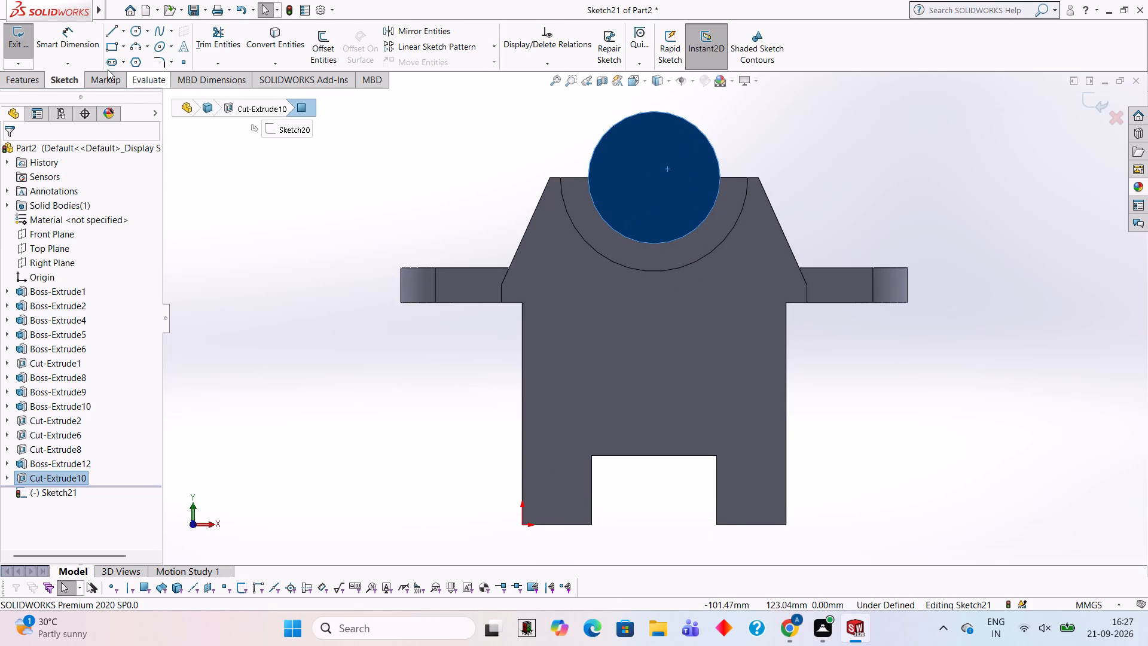
{"action": "left_click", "coordinate": [131, 37]}
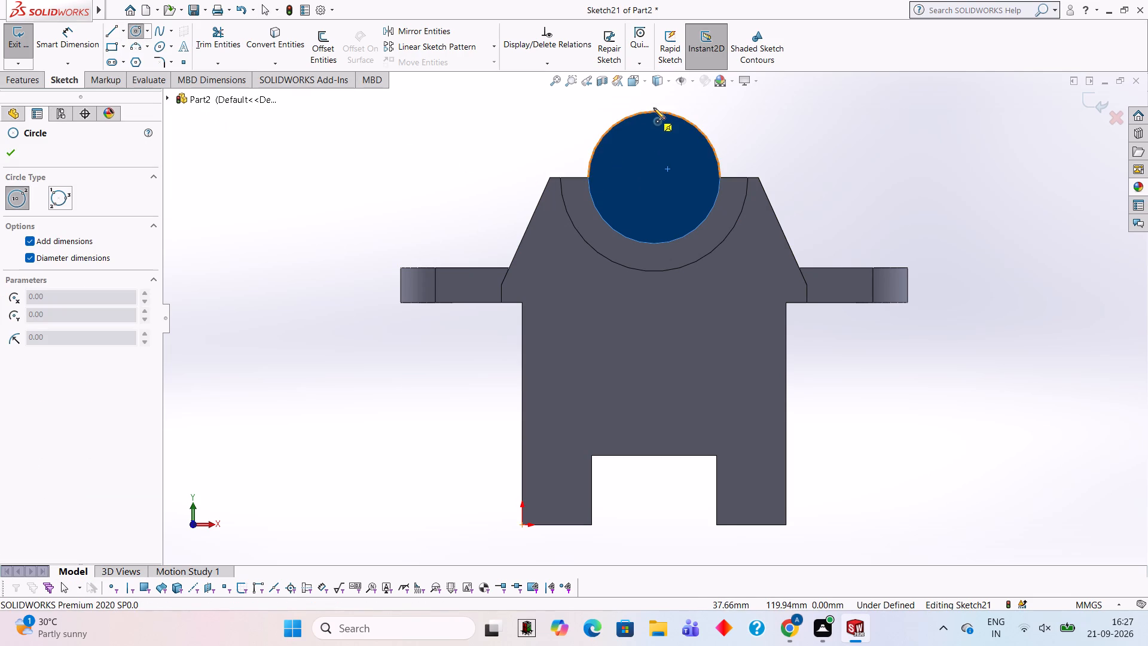
{"action": "left_click", "coordinate": [655, 176]}
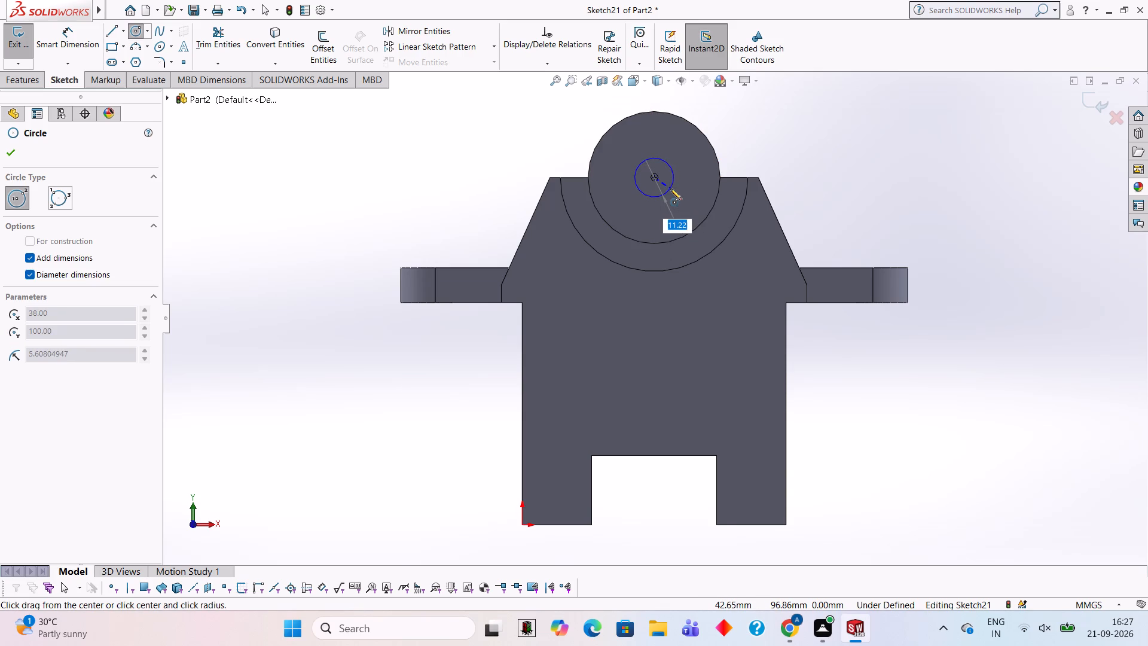
{"action": "type", "text": "20"}
{"action": "key", "text": "Return"}
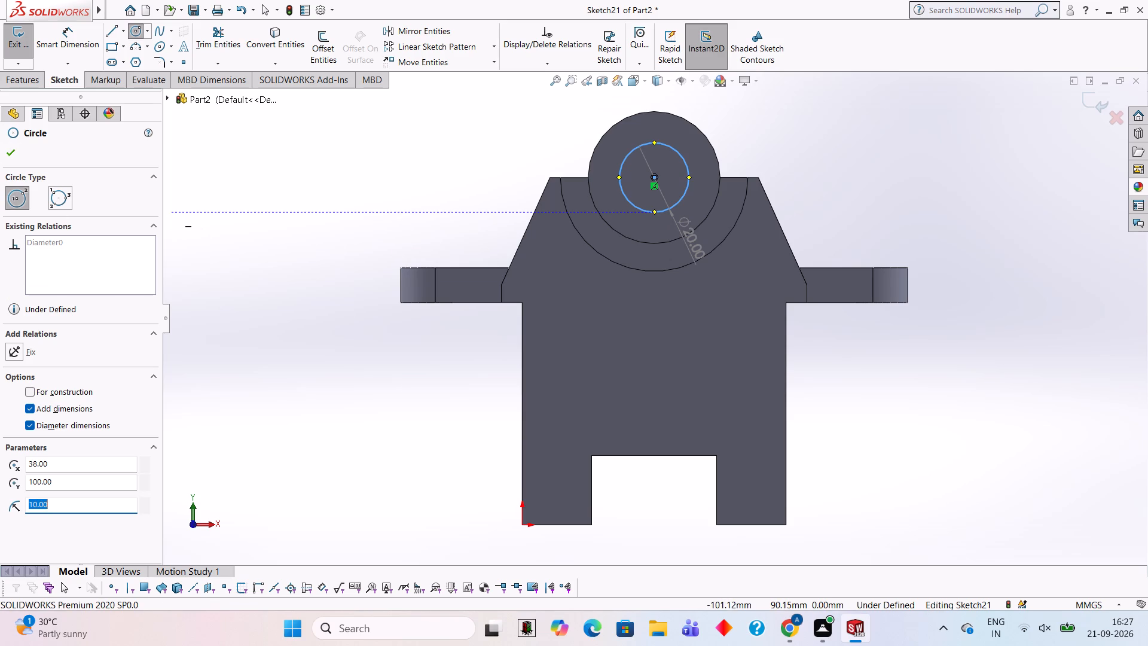
Cut-extrude the 20 mm circle 20 mm blind to bore the cylindrical boss.
{"action": "left_click", "coordinate": [20, 78]}
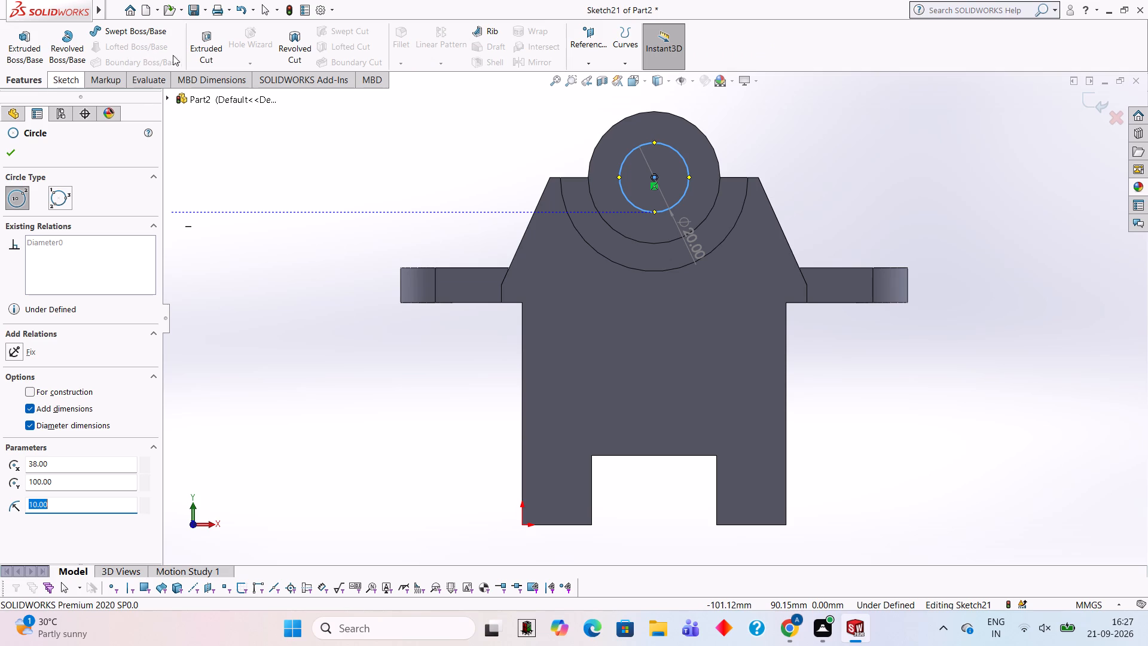
{"action": "left_click", "coordinate": [199, 56]}
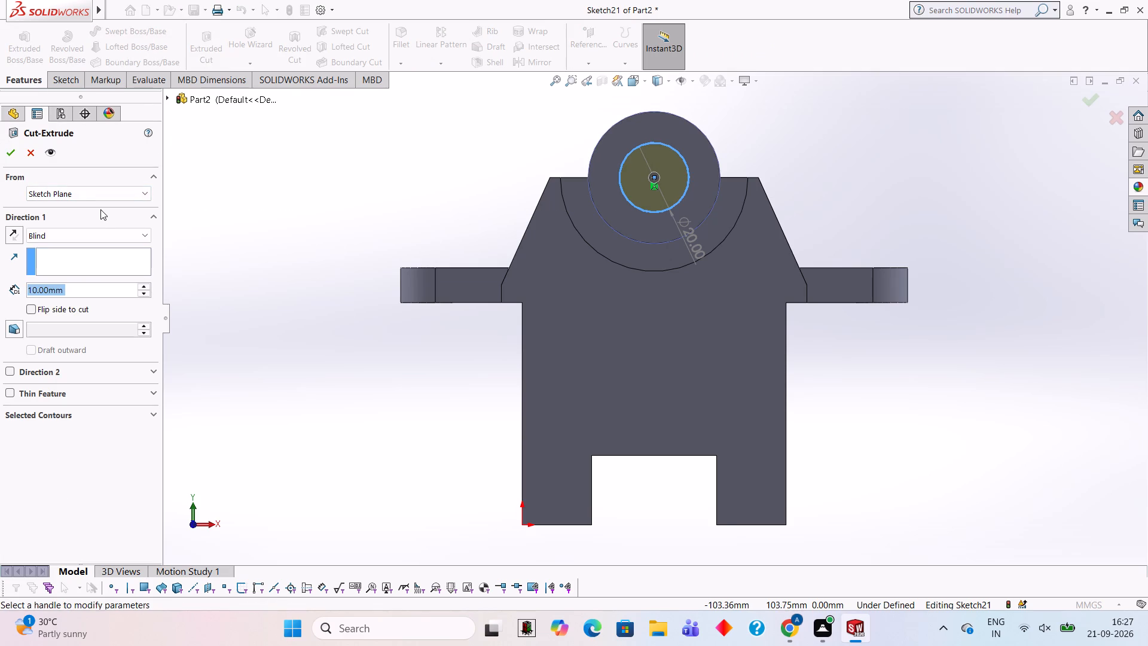
{"action": "type", "text": "20"}
{"action": "key", "text": "Return"}
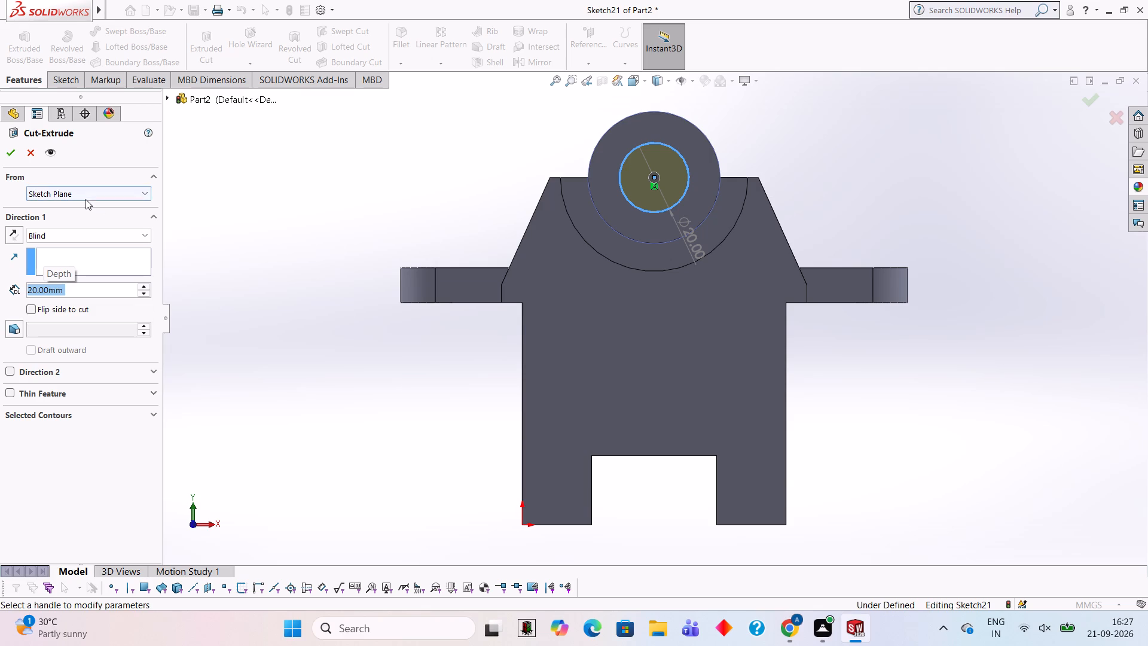
{"action": "left_click", "coordinate": [12, 151]}
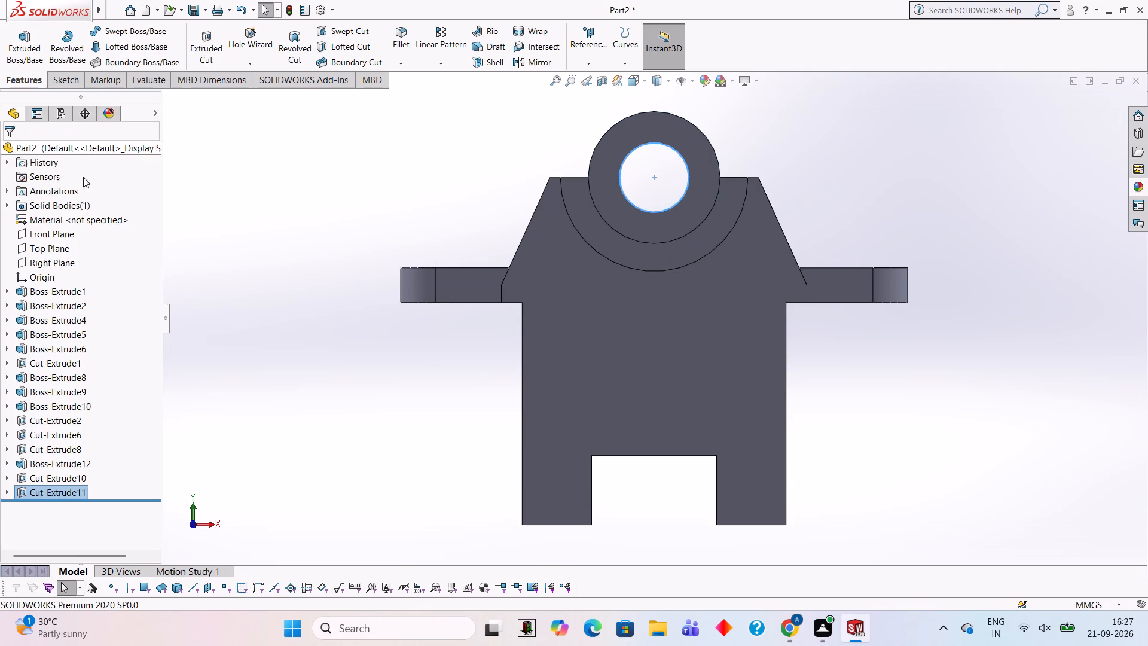
Inspect the bored cylinder, stepped recess and side lugs of the model from several angles.
{"action": "middle_click_drag", "start_coordinate": [362, 189], "coordinate": [490, 281]}
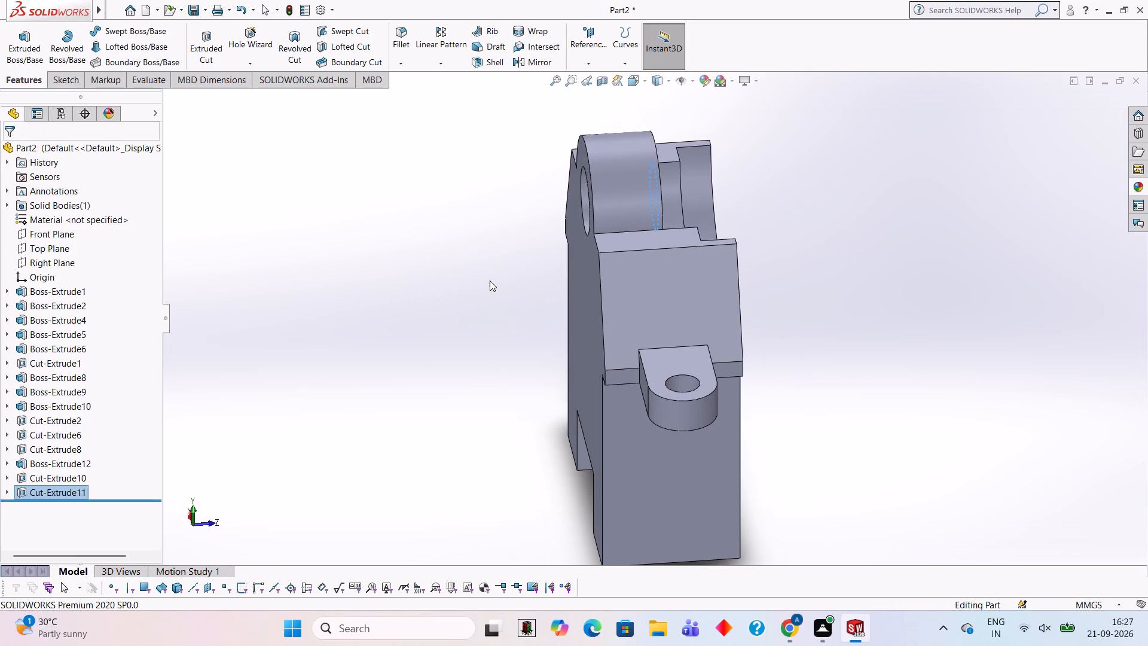
{"action": "left_click", "coordinate": [451, 252]}
{"action": "middle_click_drag", "start_coordinate": [941, 230], "coordinate": [846, 258]}
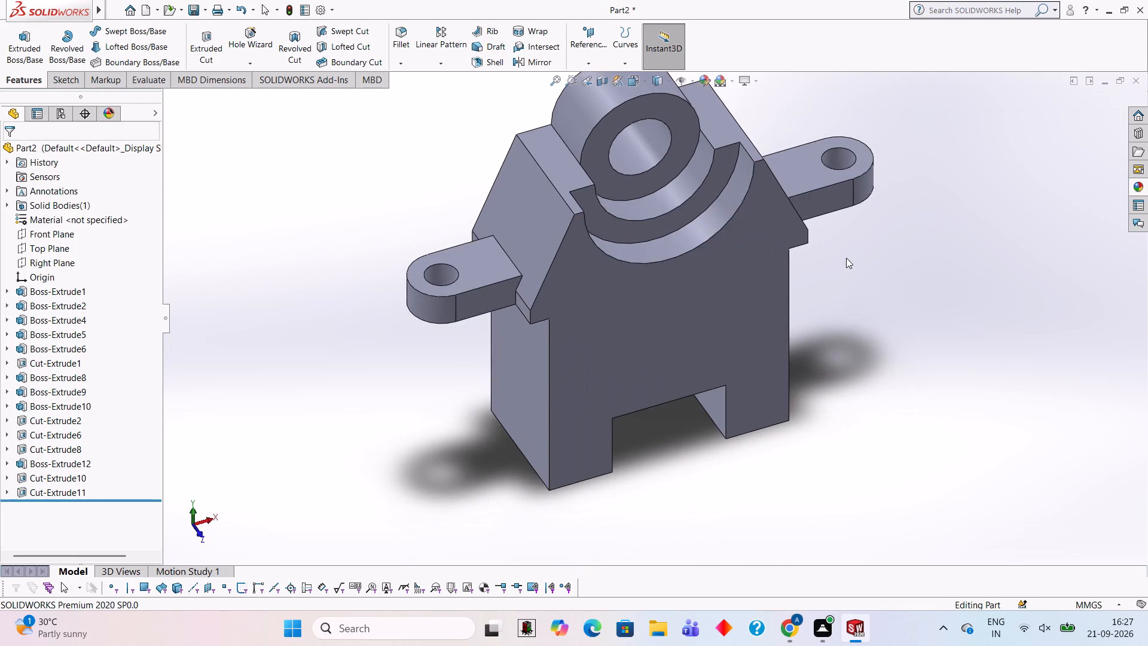
{"action": "scroll", "coordinate": [836, 265], "scroll_direction": "up", "scroll_amount": 2}
{"action": "middle_click", "coordinate": [777, 172]}
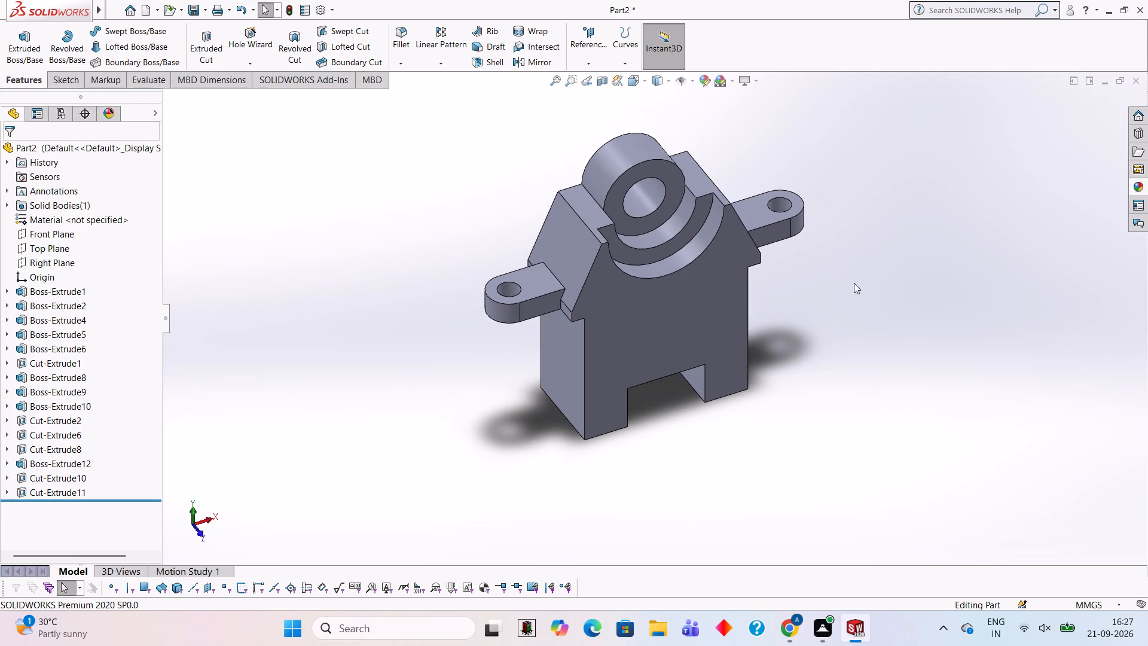
{"action": "left_click", "coordinate": [883, 301]}
{"action": "left_click", "coordinate": [863, 476]}
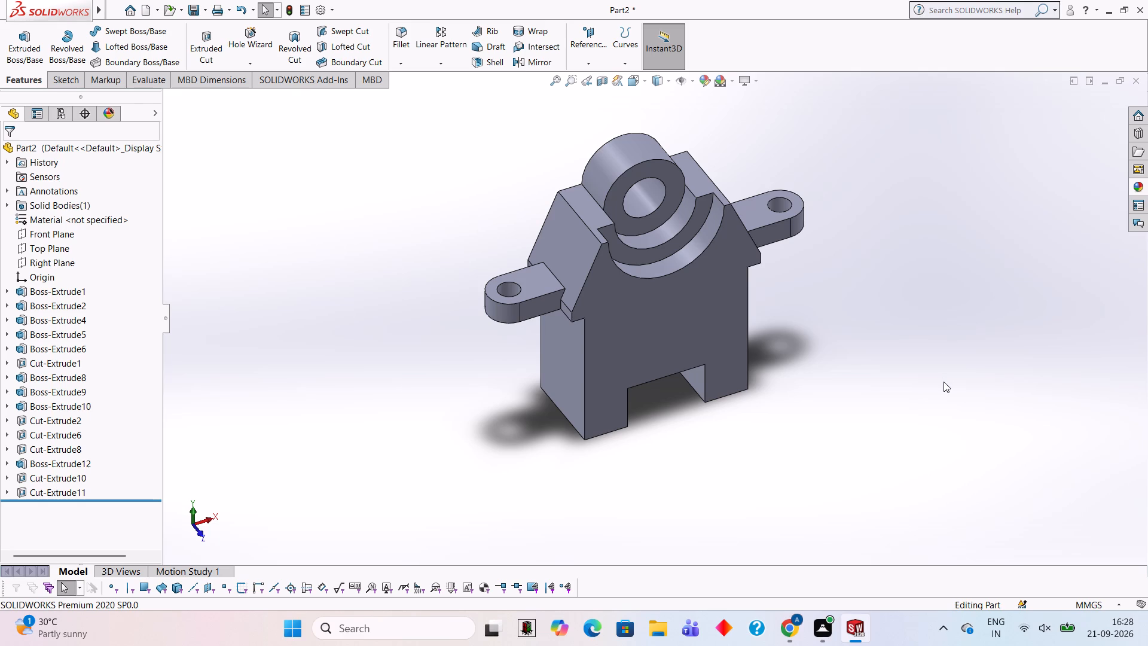
{"action": "scroll", "coordinate": [945, 367], "scroll_direction": "up", "scroll_amount": 1}
{"action": "scroll", "coordinate": [945, 367], "scroll_direction": "down", "scroll_amount": 1}
{"action": "scroll", "coordinate": [392, 381], "scroll_direction": "down", "scroll_amount": 1}
{"action": "scroll", "coordinate": [393, 374], "scroll_direction": "up", "scroll_amount": 1}
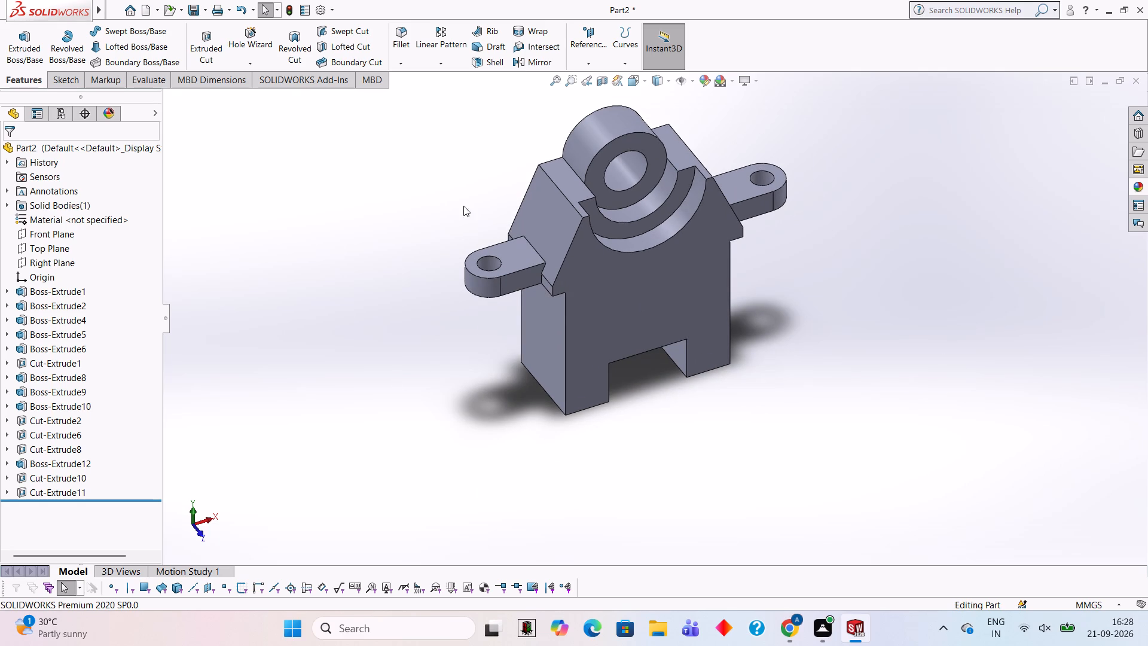
{"action": "scroll", "coordinate": [466, 187], "scroll_direction": "up", "scroll_amount": 1}
{"action": "scroll", "coordinate": [660, 127], "scroll_direction": "down", "scroll_amount": 1}
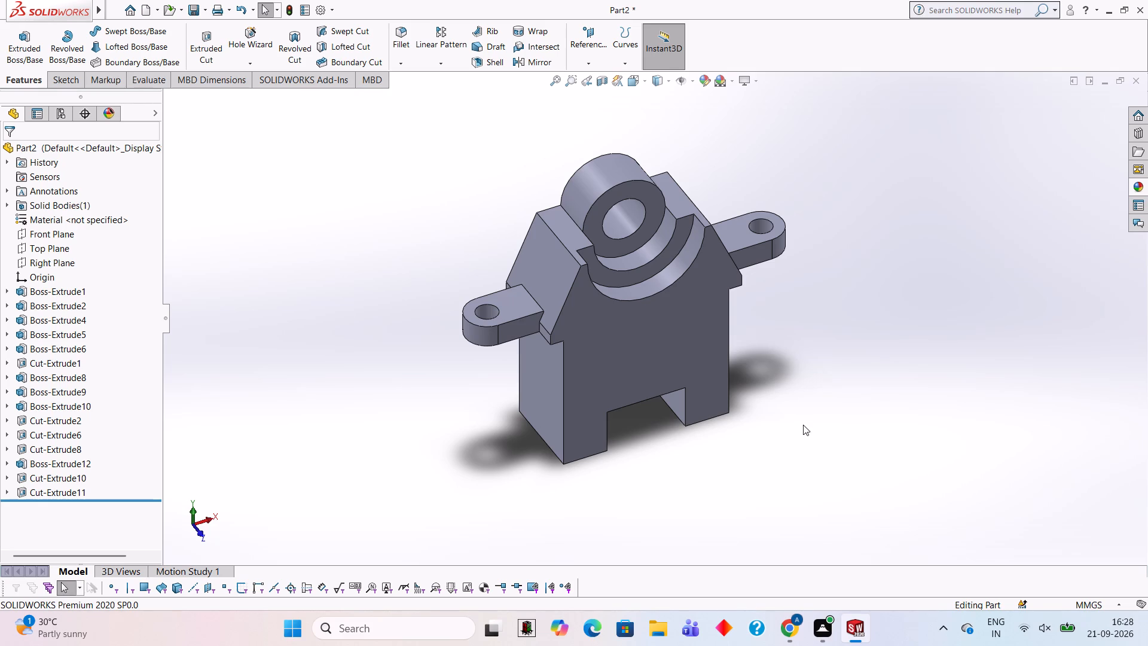
{"action": "left_click", "coordinate": [810, 448]}
{"action": "middle_click_drag", "start_coordinate": [1002, 493], "coordinate": [1040, 489]}
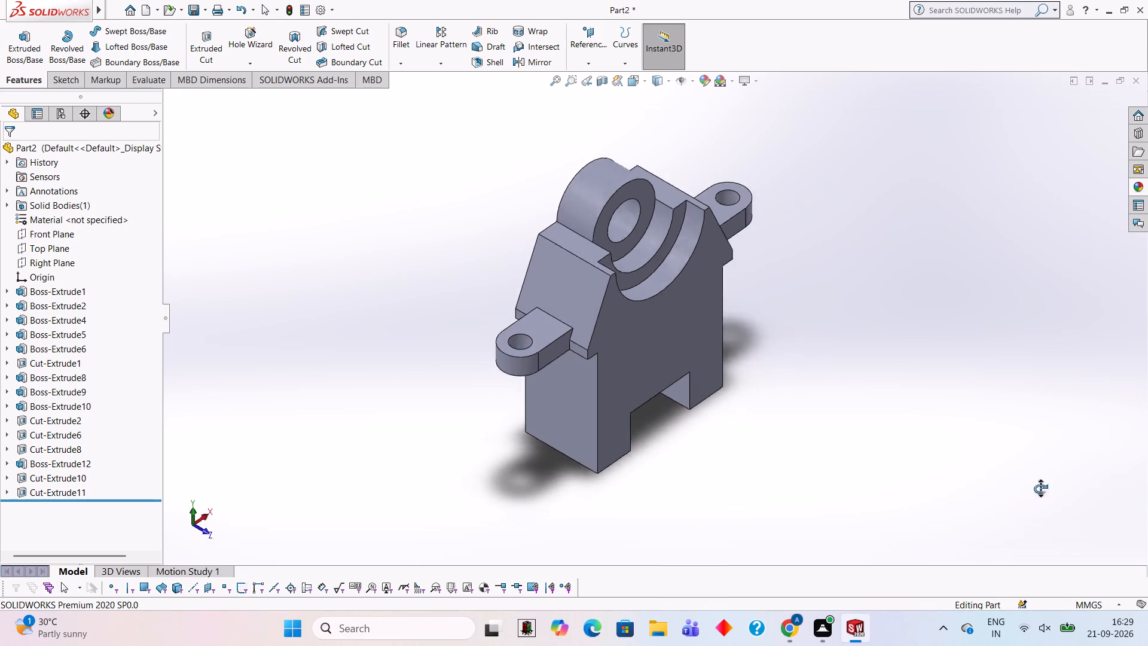
{"action": "middle_click_drag", "start_coordinate": [1040, 489], "coordinate": [1058, 435]}
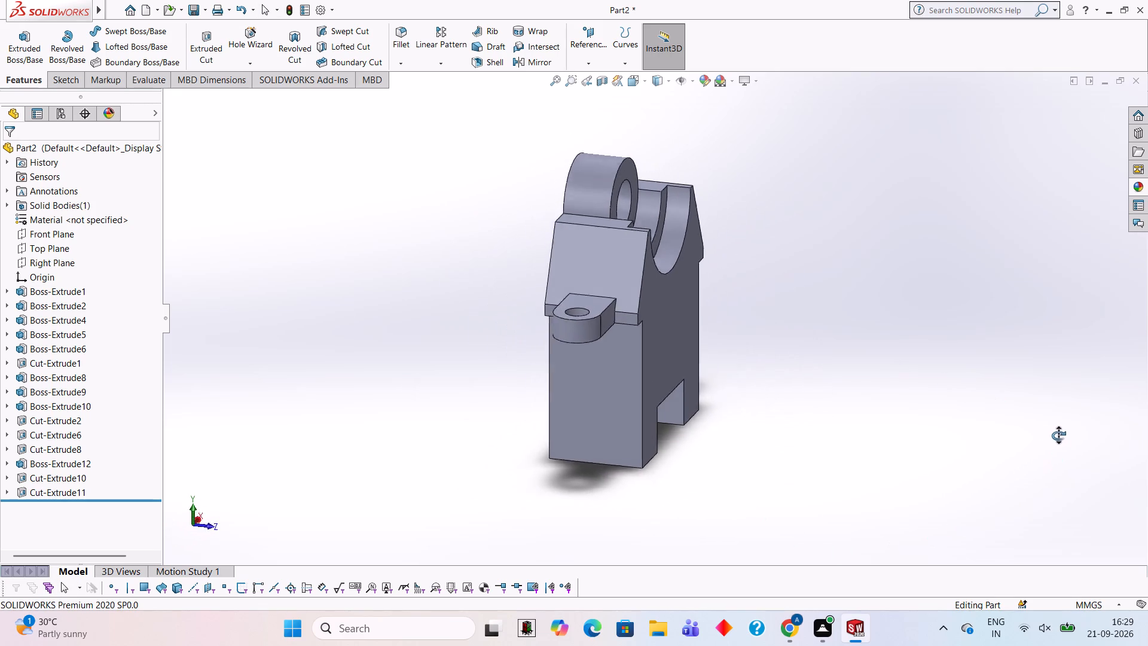
{"action": "middle_click_drag", "start_coordinate": [1058, 435], "coordinate": [1010, 489]}
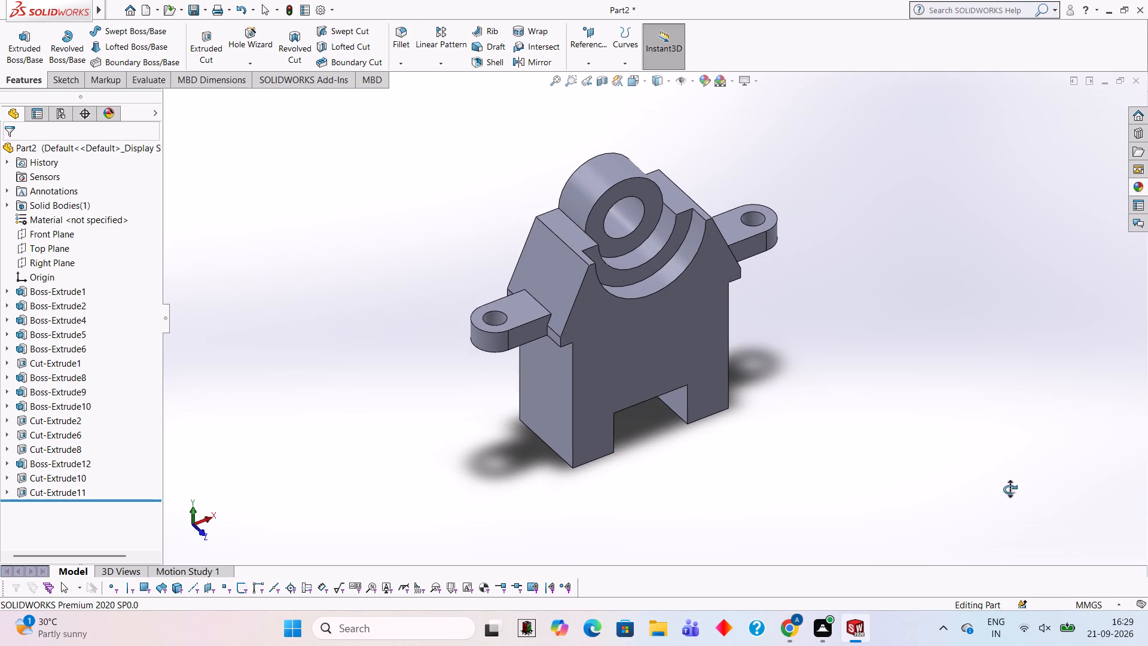
{"action": "middle_click_drag", "start_coordinate": [1010, 489], "coordinate": [1010, 489]}
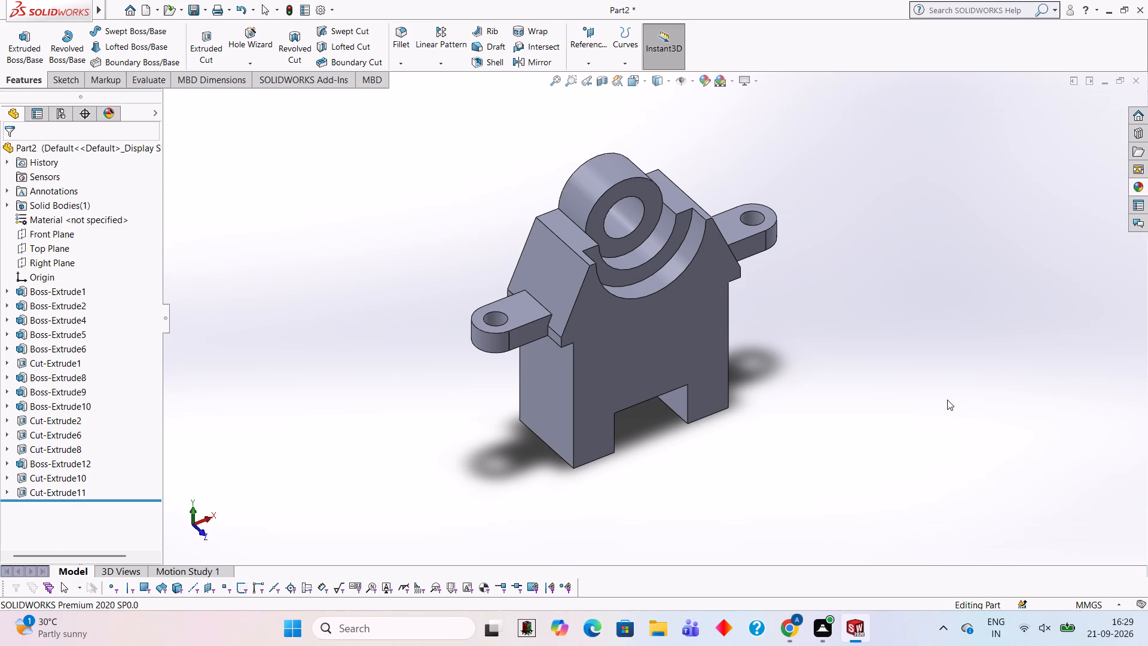
{"action": "scroll", "coordinate": [915, 377], "scroll_direction": "up", "scroll_amount": 1}
{"action": "scroll", "coordinate": [503, 243], "scroll_direction": "down", "scroll_amount": 1}
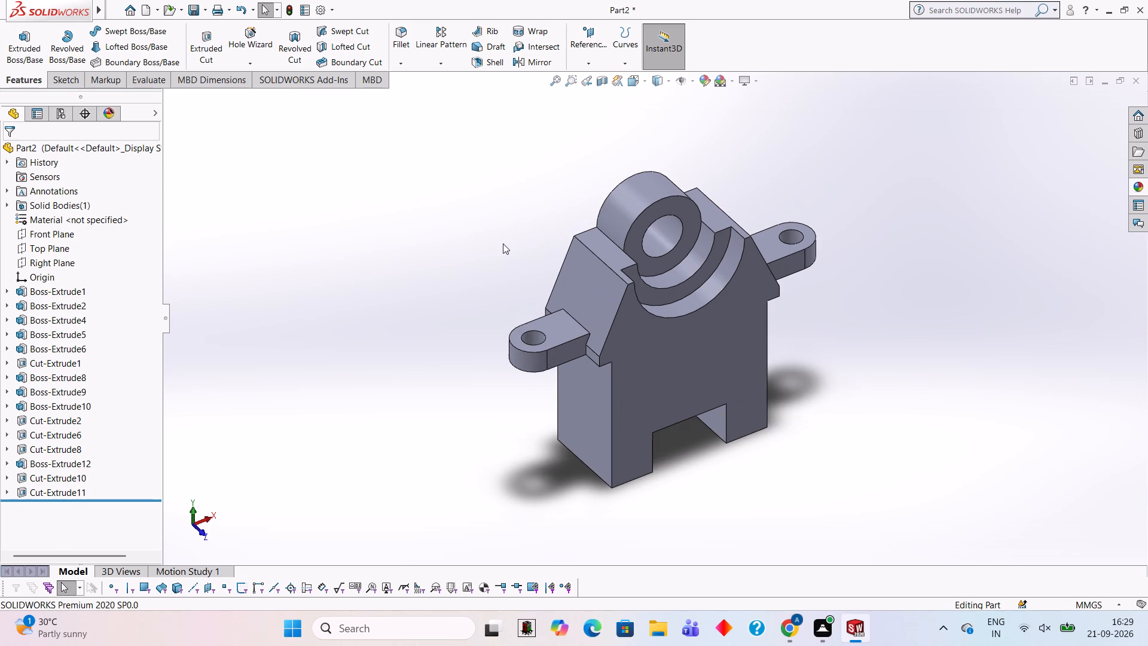
{"action": "scroll", "coordinate": [838, 424], "scroll_direction": "up", "scroll_amount": 1}
{"action": "scroll", "coordinate": [838, 424], "scroll_direction": "down", "scroll_amount": 1}
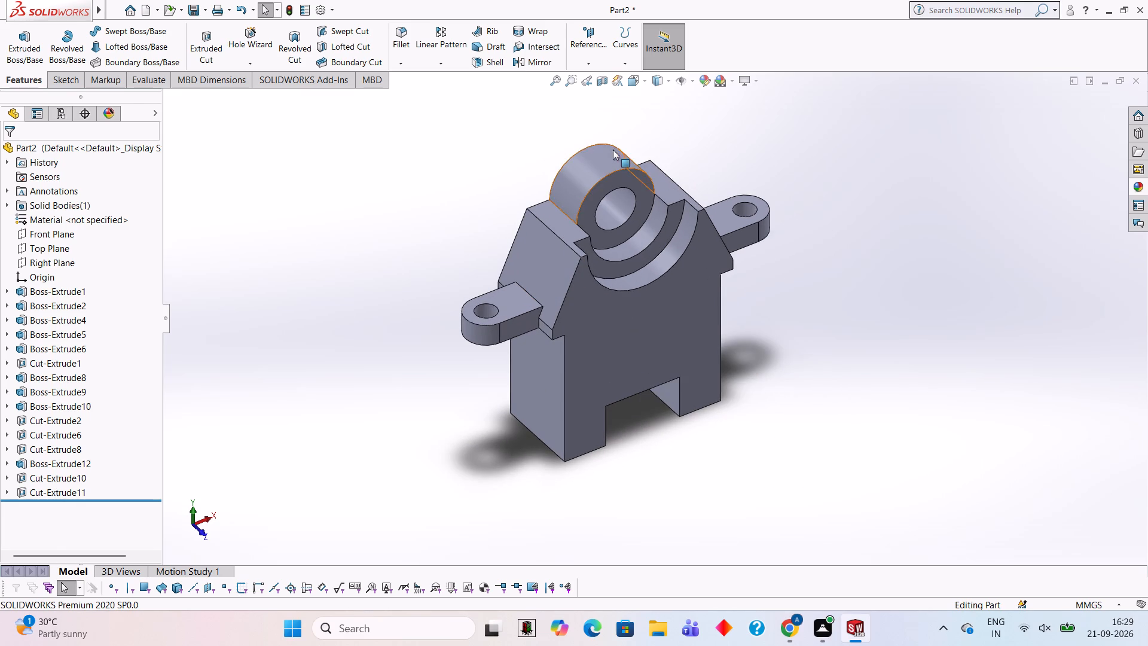
{"action": "scroll", "coordinate": [479, 139], "scroll_direction": "up", "scroll_amount": 1}
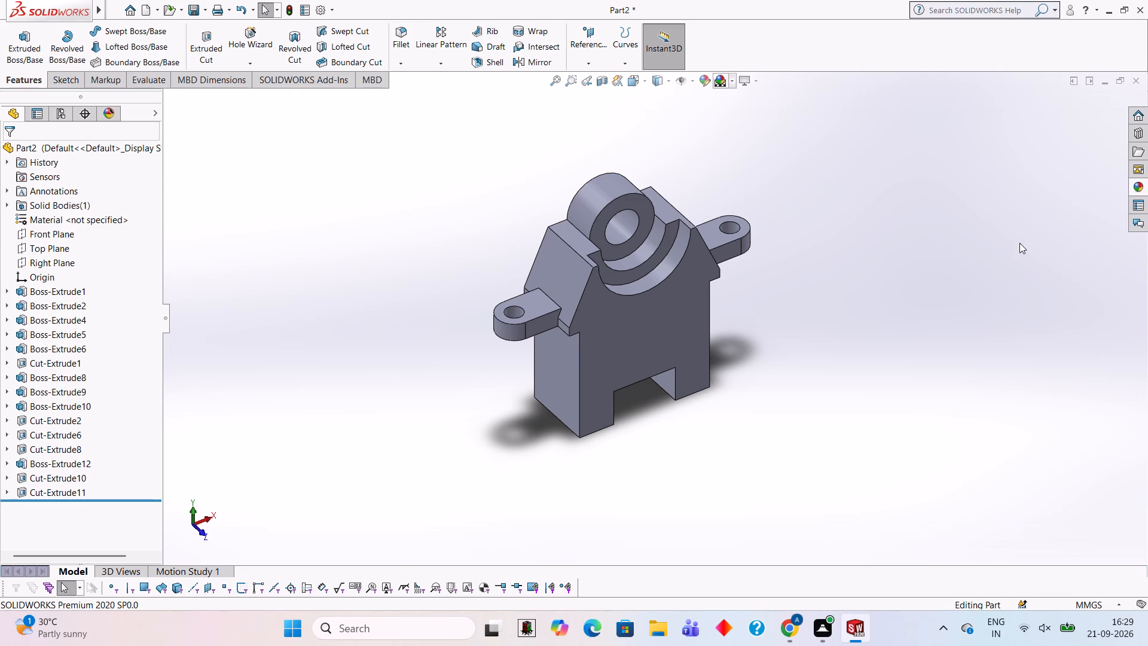
Apply the Blue LED appearance from the Lights > LED category to the entire solid body.
{"action": "left_click", "coordinate": [1137, 183]}
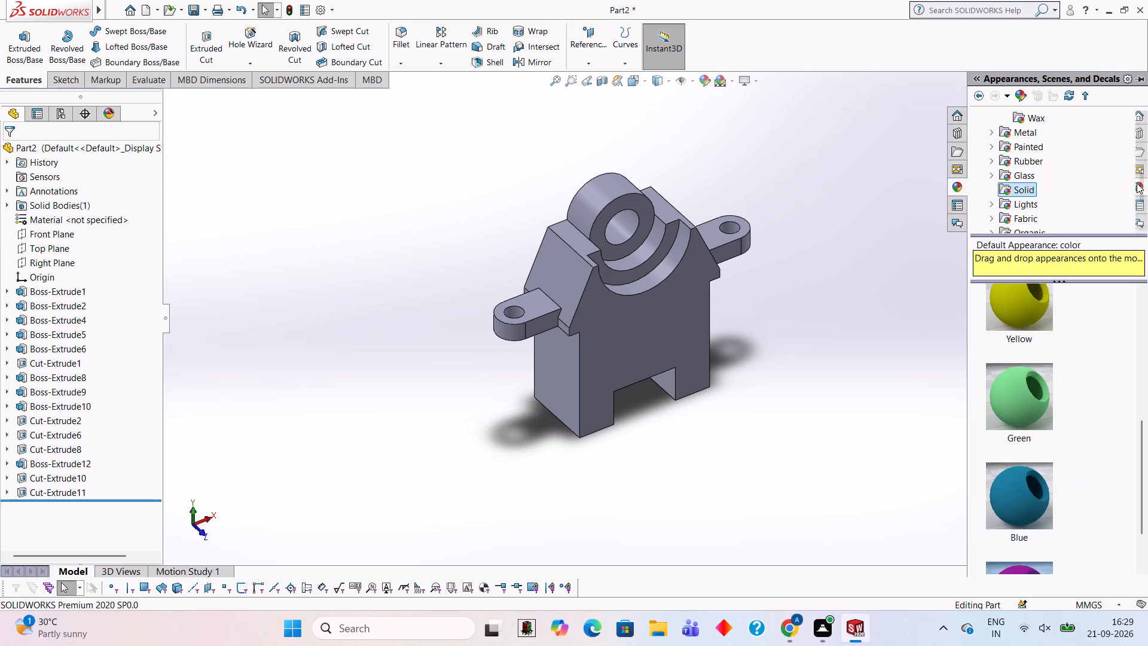
{"action": "scroll", "coordinate": [1011, 360], "scroll_direction": "down", "scroll_amount": 2}
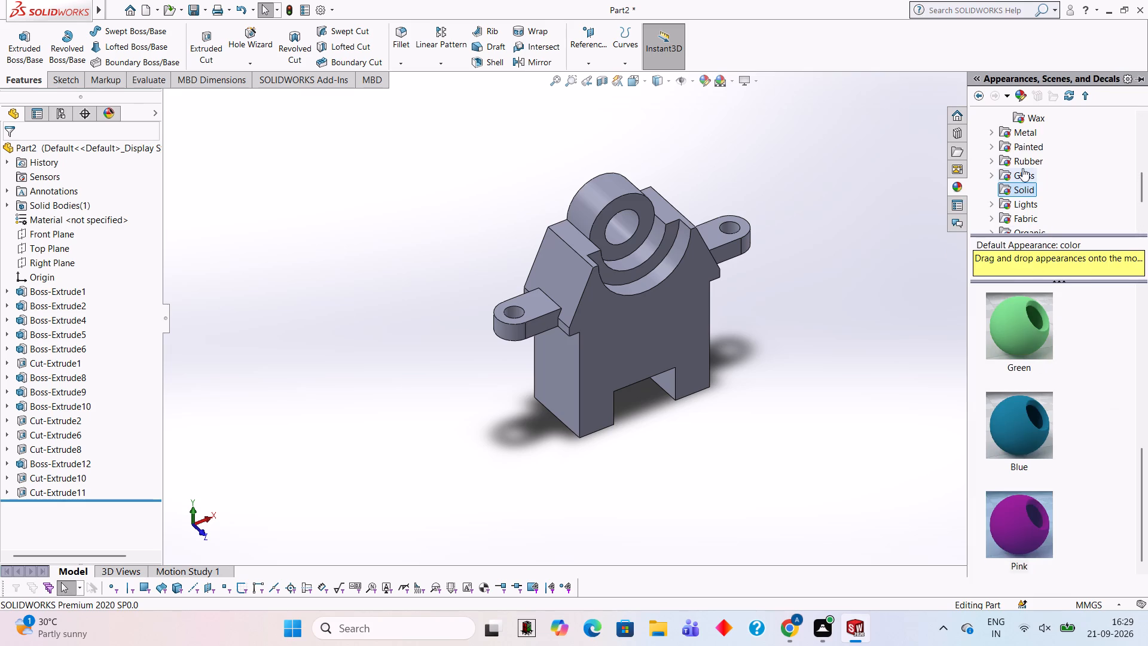
{"action": "scroll", "coordinate": [1022, 168], "scroll_direction": "up", "scroll_amount": 3}
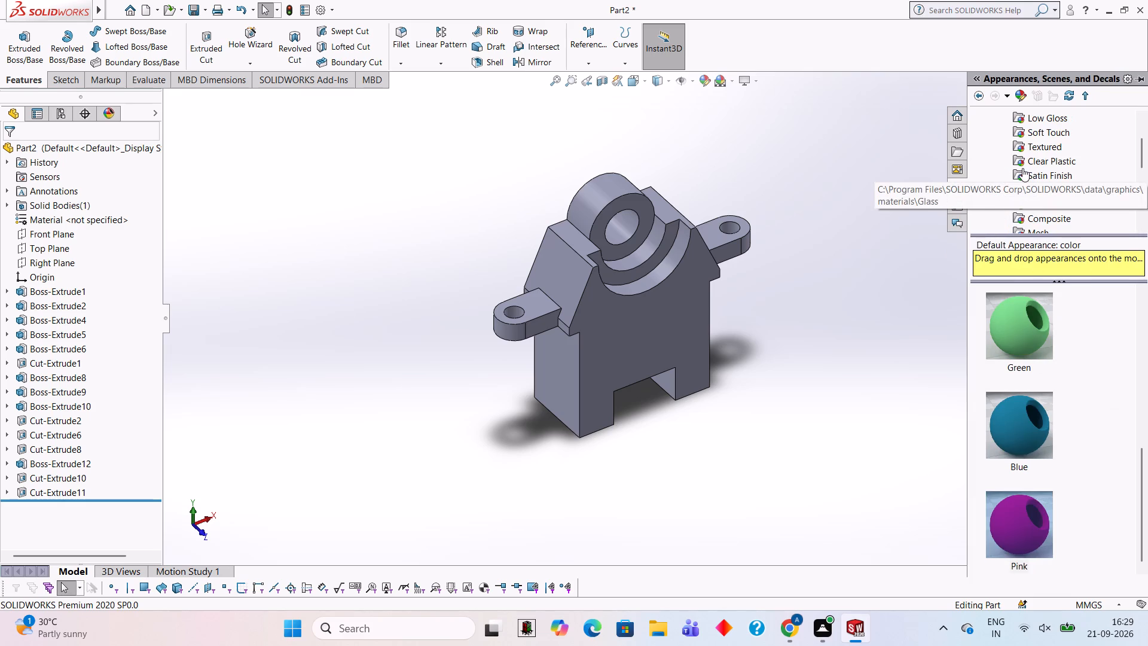
{"action": "scroll", "coordinate": [1058, 160], "scroll_direction": "up", "scroll_amount": 2}
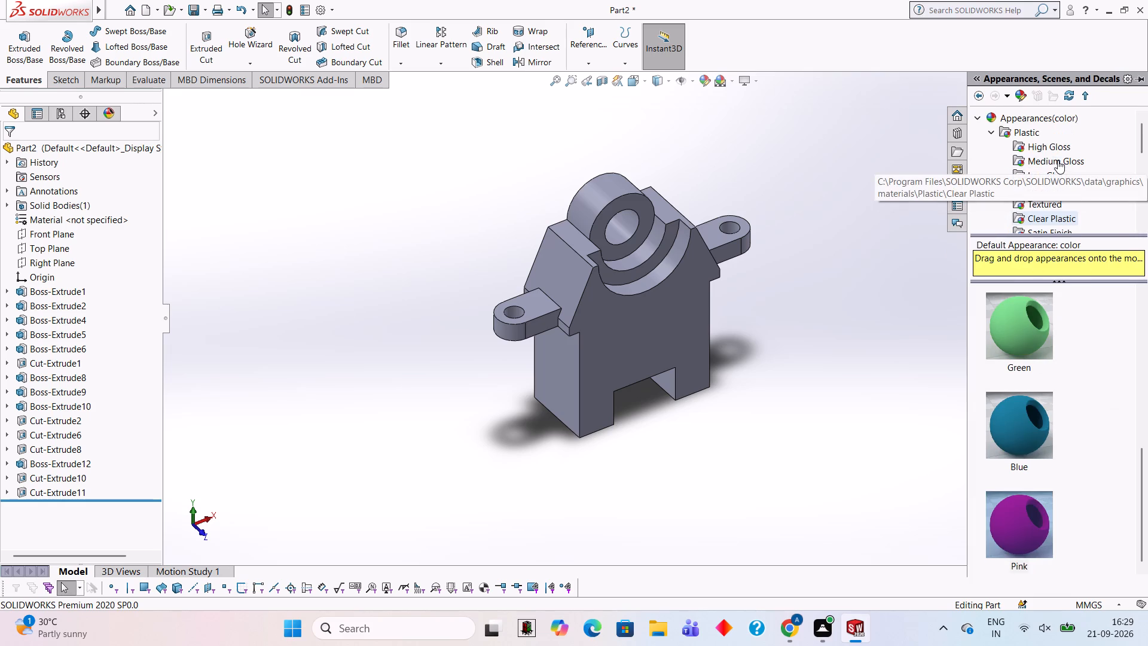
{"action": "scroll", "coordinate": [1048, 156], "scroll_direction": "up", "scroll_amount": 1}
{"action": "scroll", "coordinate": [1046, 193], "scroll_direction": "down", "scroll_amount": 1}
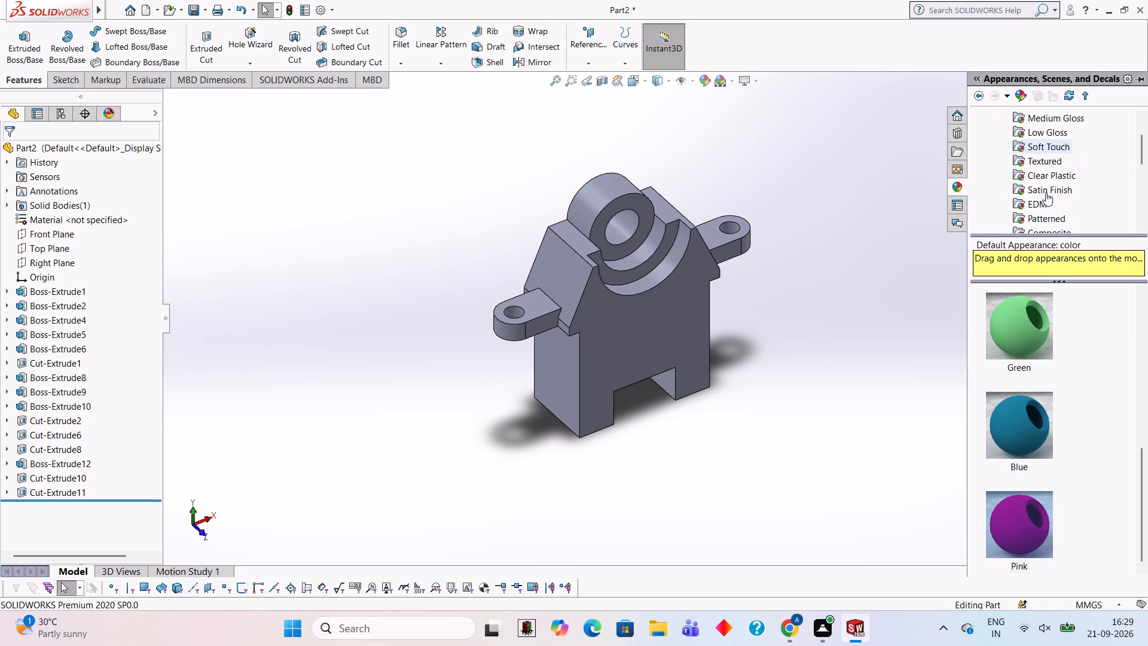
{"action": "scroll", "coordinate": [1045, 199], "scroll_direction": "down", "scroll_amount": 2}
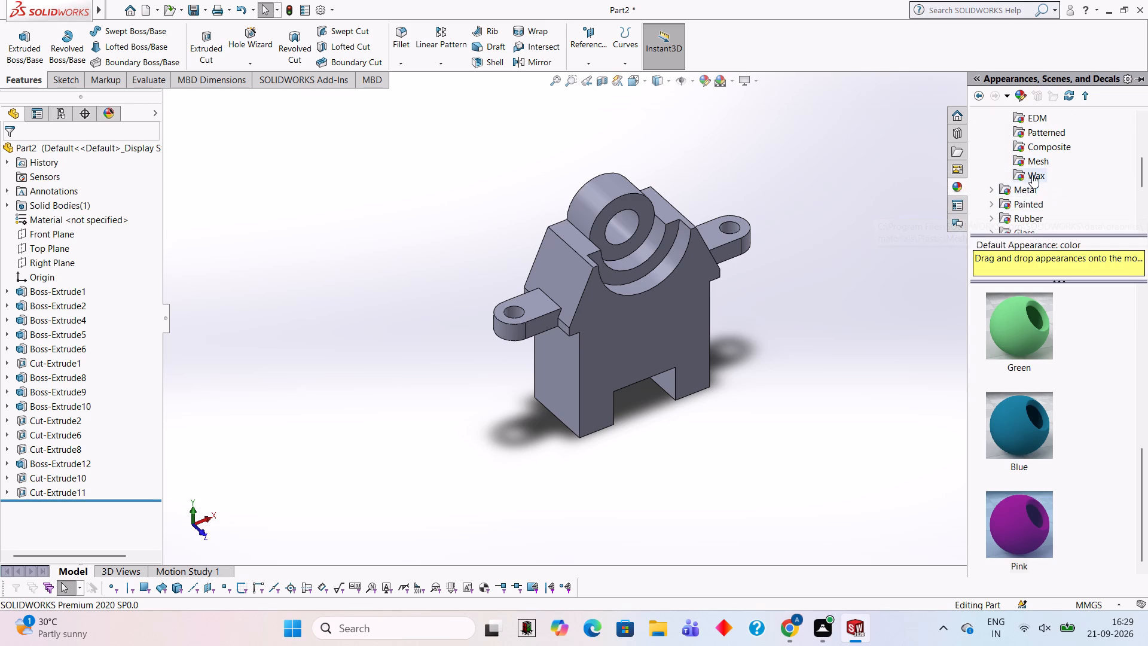
{"action": "scroll", "coordinate": [1033, 176], "scroll_direction": "down", "scroll_amount": 2}
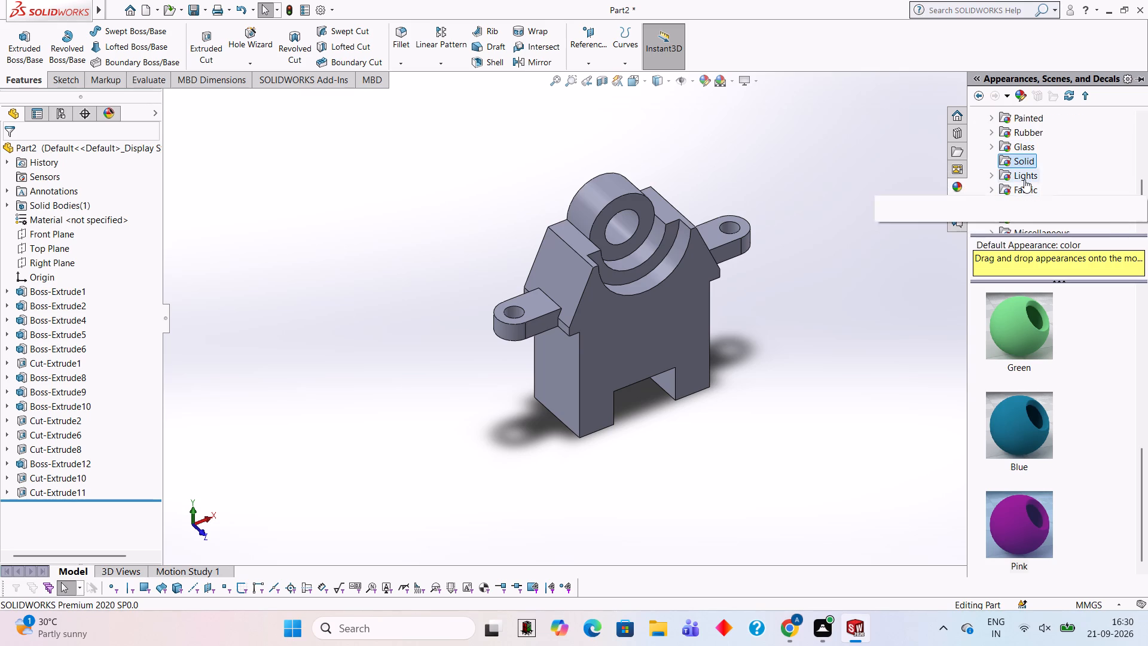
{"action": "left_click", "coordinate": [1024, 179]}
{"action": "left_click", "coordinate": [995, 176]}
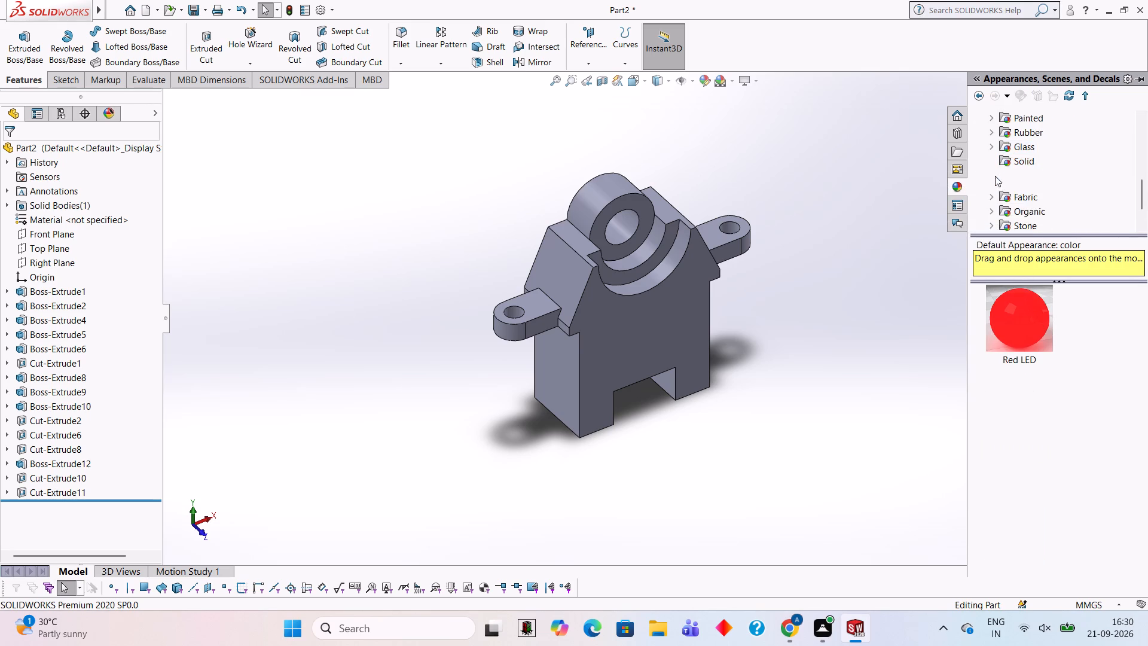
{"action": "left_click", "coordinate": [1044, 173]}
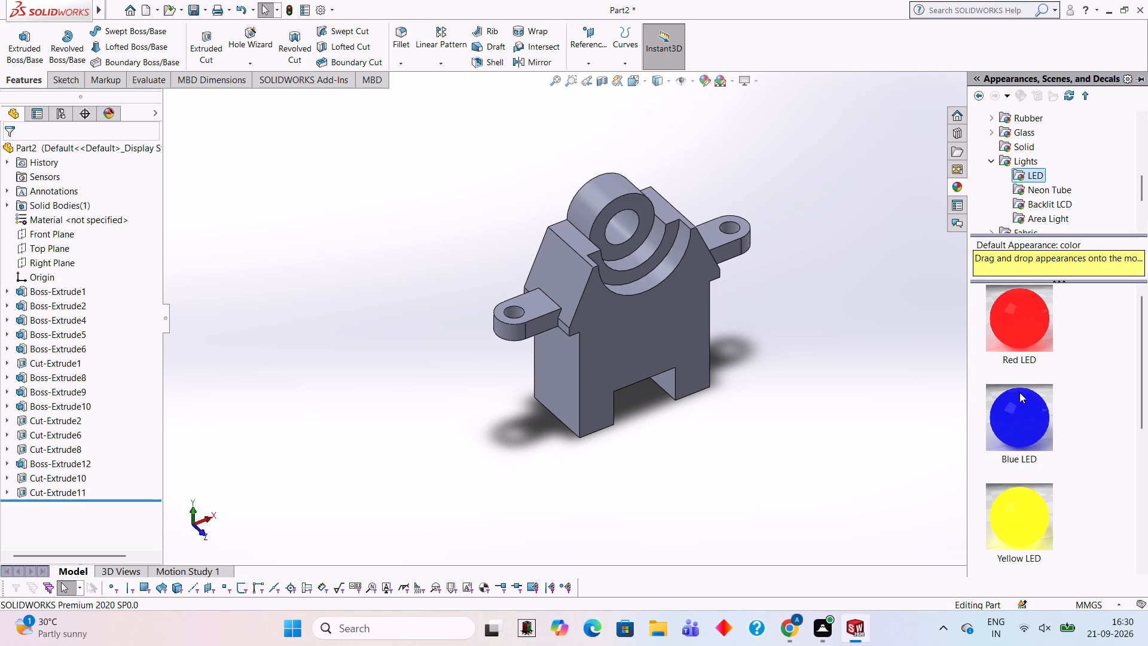
{"action": "left_click_drag", "start_coordinate": [1019, 392], "coordinate": [670, 287]}
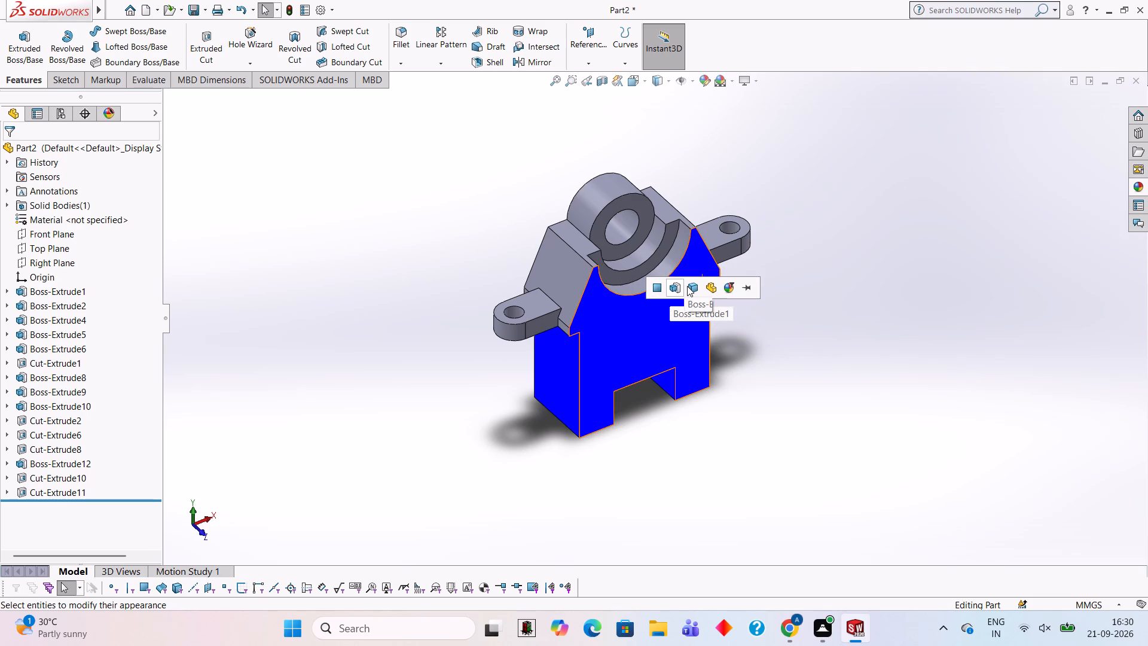
{"action": "left_click", "coordinate": [687, 286]}
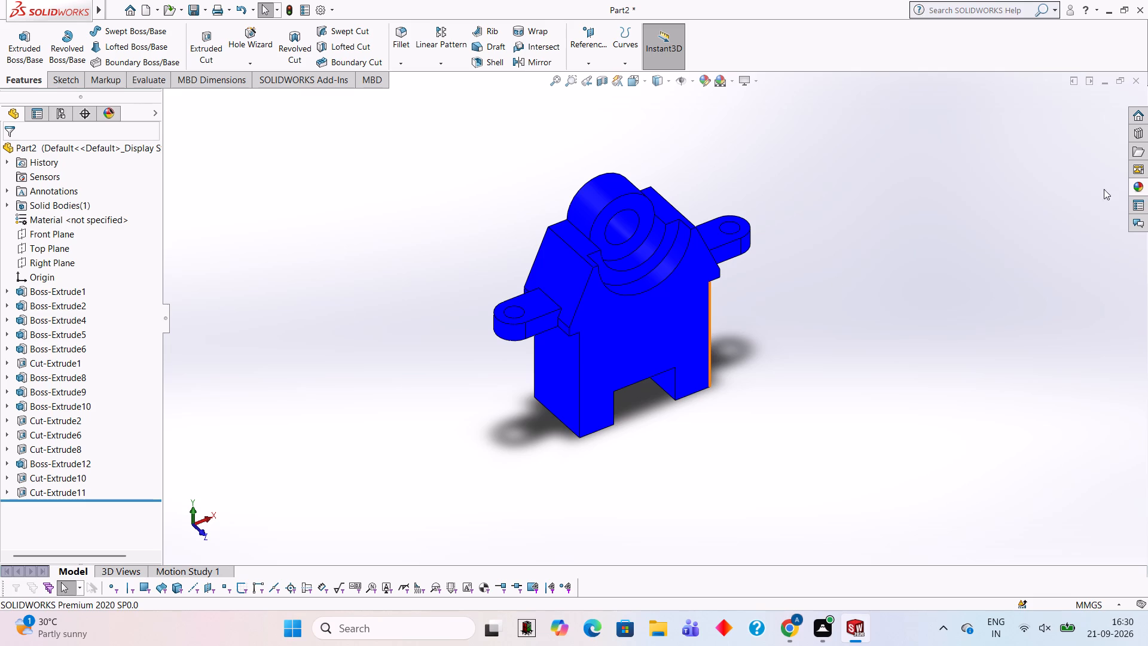
Apply the Red LED appearance to the front side face and top face of the left lug.
{"action": "left_click", "coordinate": [1135, 188]}
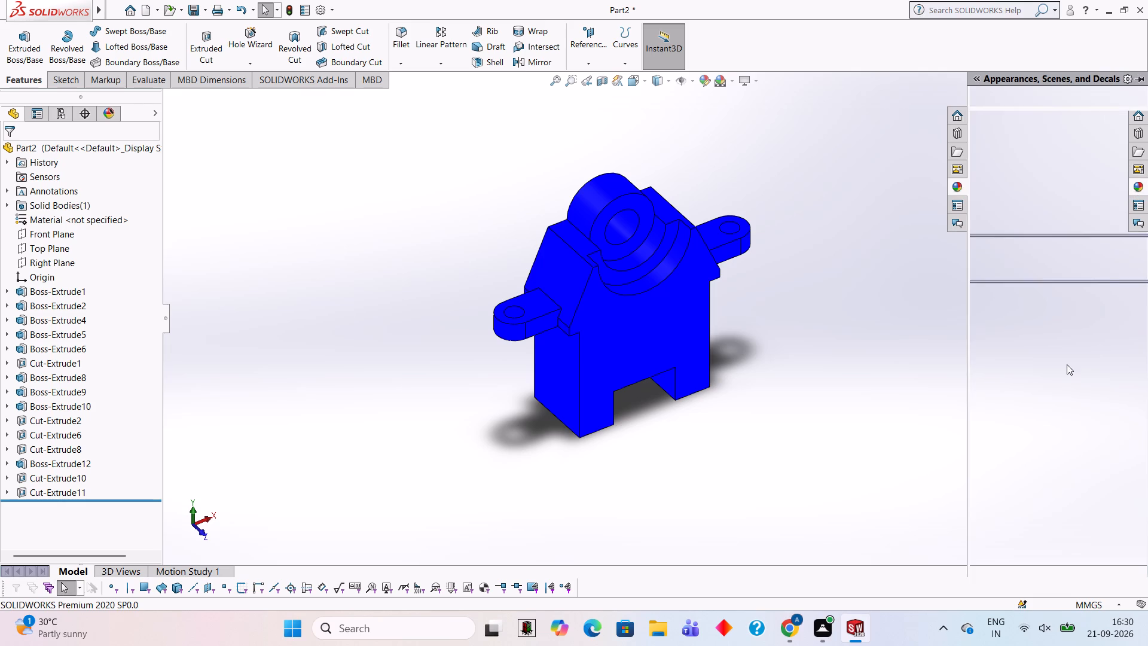
{"action": "left_click_drag", "start_coordinate": [1031, 327], "coordinate": [572, 328]}
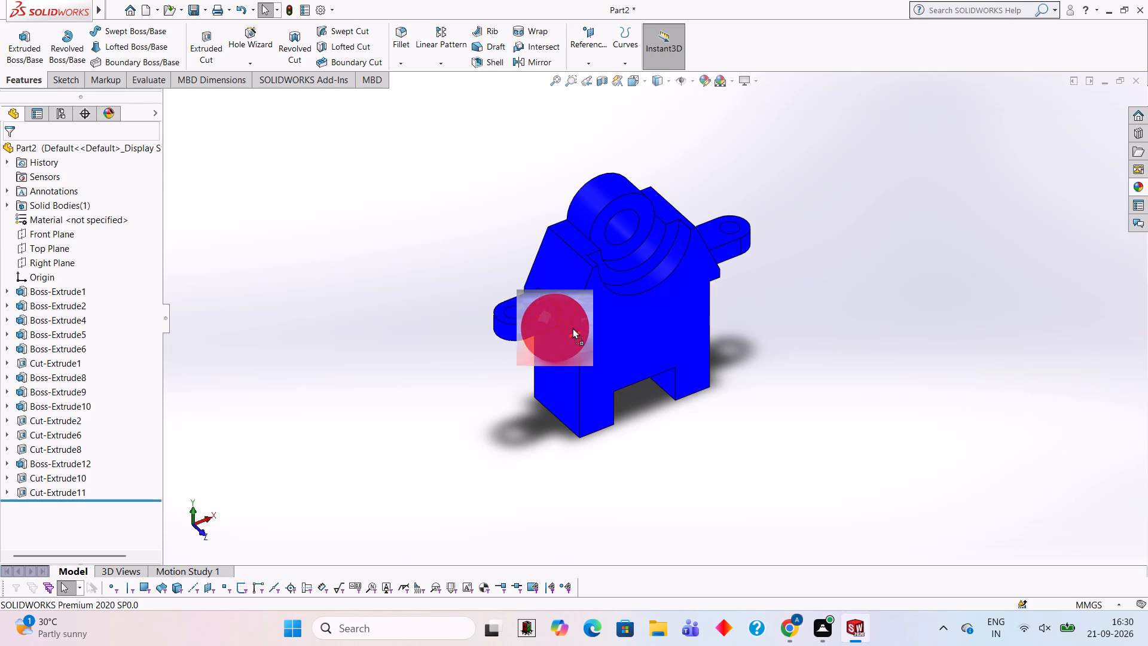
{"action": "left_click_drag", "start_coordinate": [572, 328], "coordinate": [536, 330]}
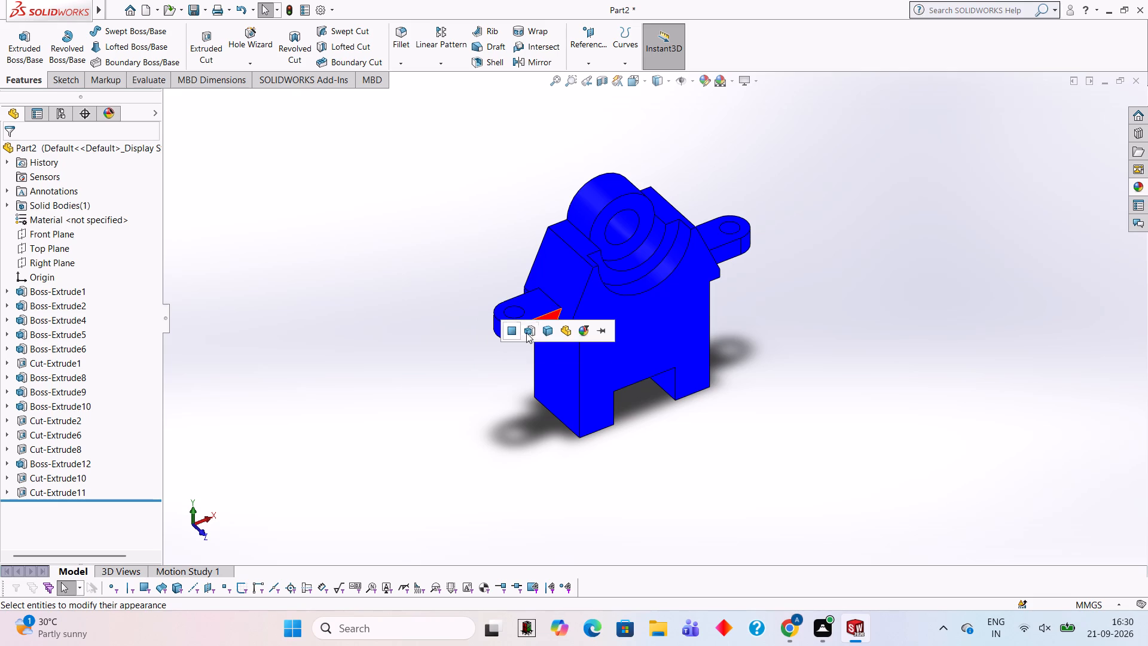
{"action": "left_click", "coordinate": [526, 333]}
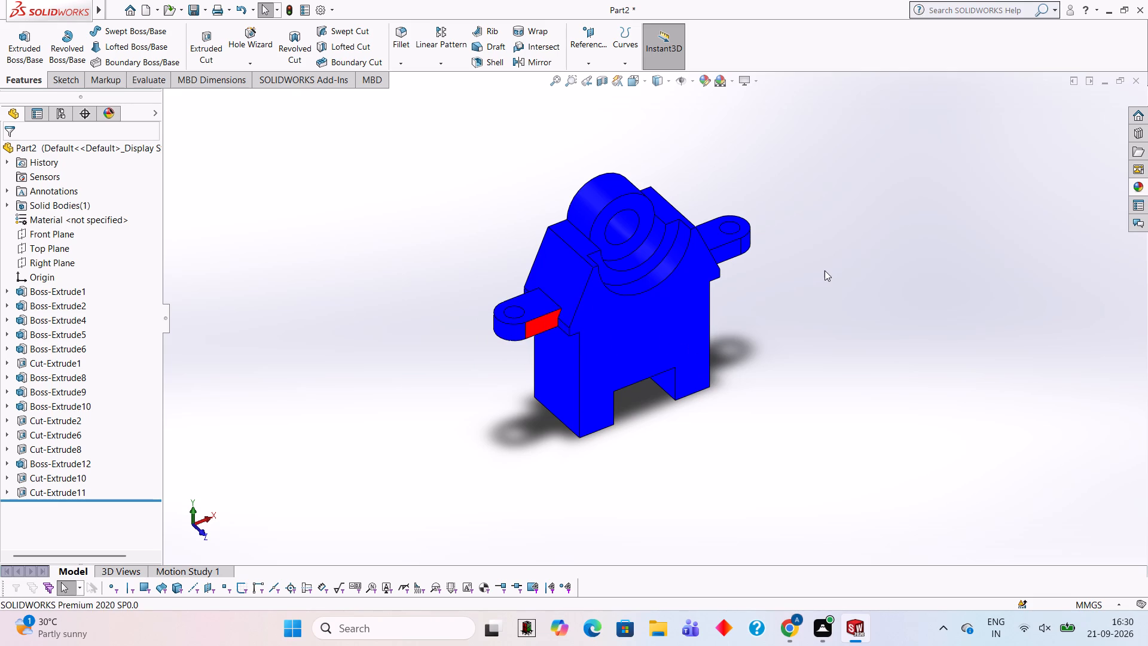
{"action": "scroll", "coordinate": [799, 230], "scroll_direction": "down", "scroll_amount": 1}
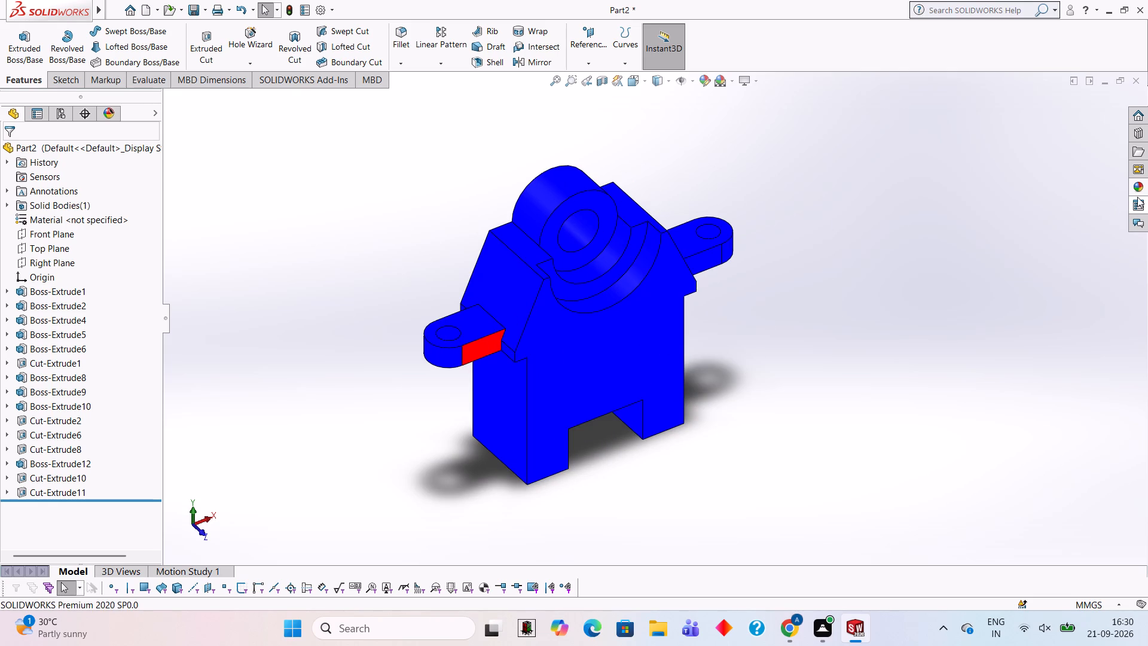
{"action": "left_click", "coordinate": [1140, 190]}
{"action": "left_click_drag", "start_coordinate": [1024, 332], "coordinate": [706, 348]}
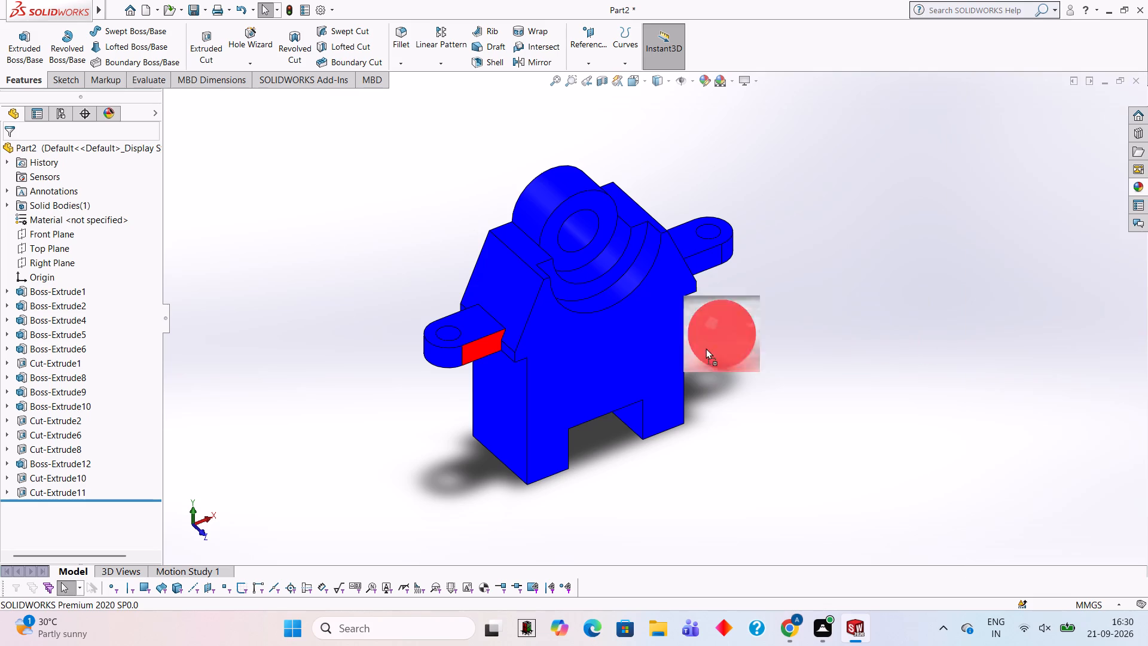
{"action": "left_click_drag", "start_coordinate": [706, 348], "coordinate": [474, 337]}
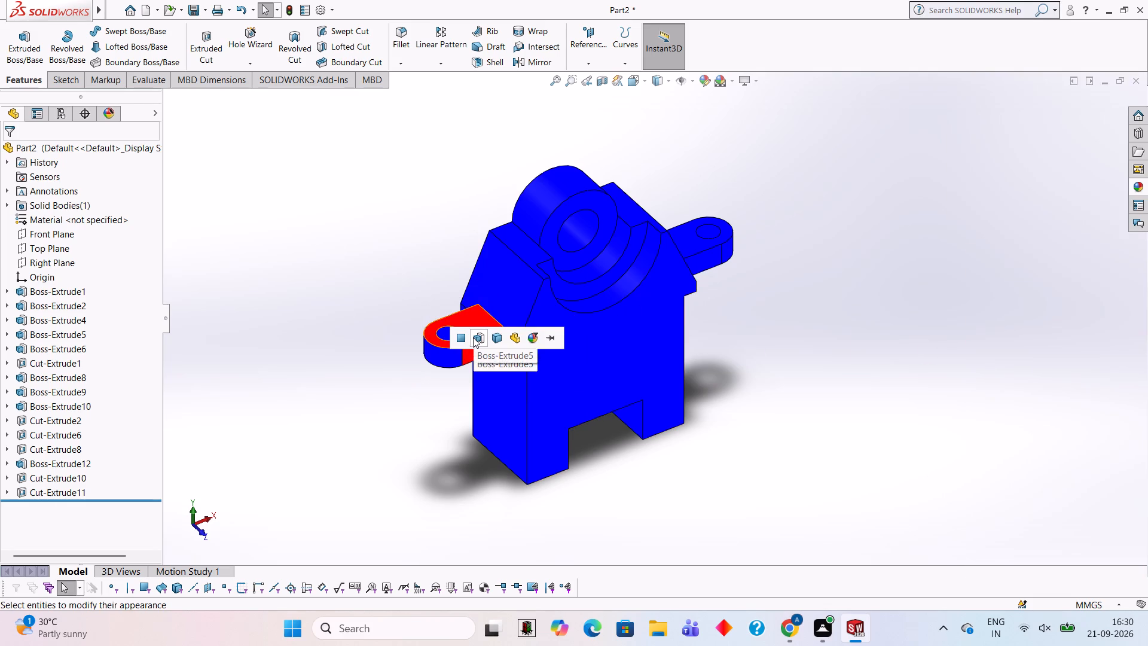
{"action": "left_click", "coordinate": [477, 338]}
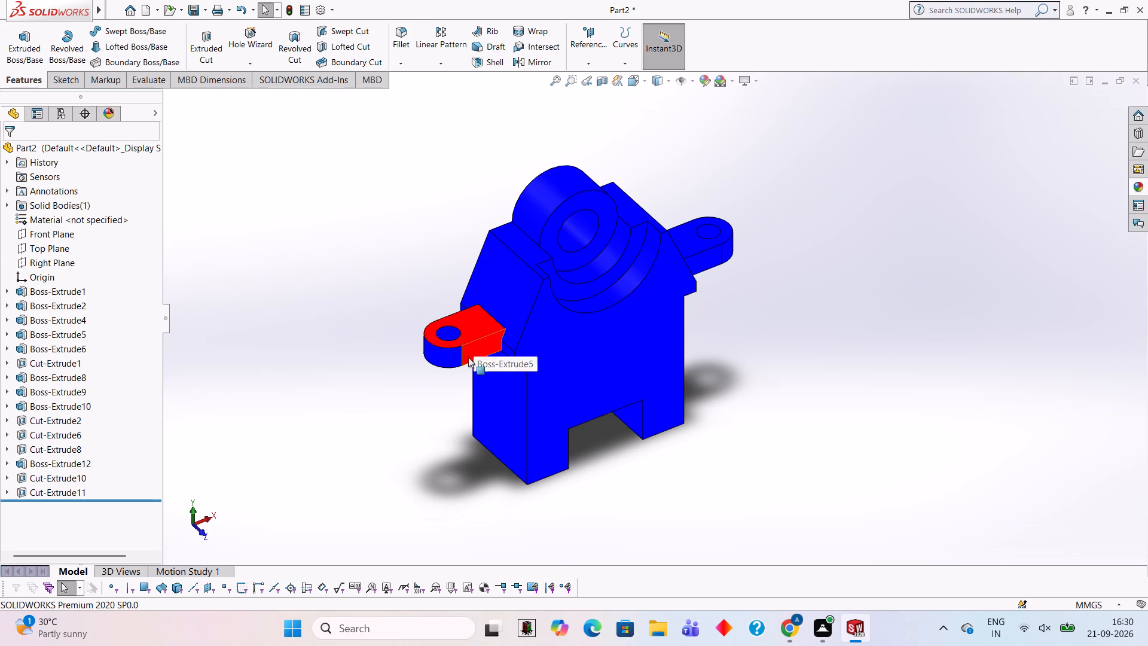
Apply the Red LED appearance to the rounded end of the left lug.
{"action": "middle_click_drag", "start_coordinate": [500, 346], "coordinate": [627, 291]}
{"action": "middle_click_drag", "start_coordinate": [629, 278], "coordinate": [619, 270]}
{"action": "middle_click", "coordinate": [619, 270]}
{"action": "middle_click", "coordinate": [603, 253]}
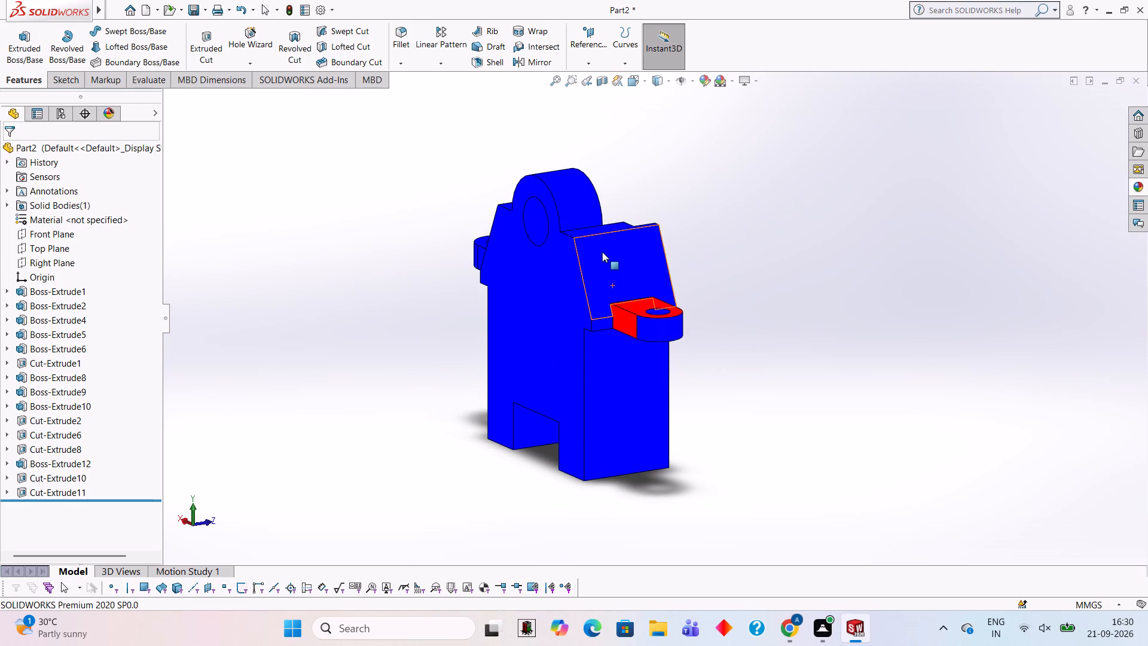
{"action": "middle_click_drag", "start_coordinate": [706, 288], "coordinate": [660, 247]}
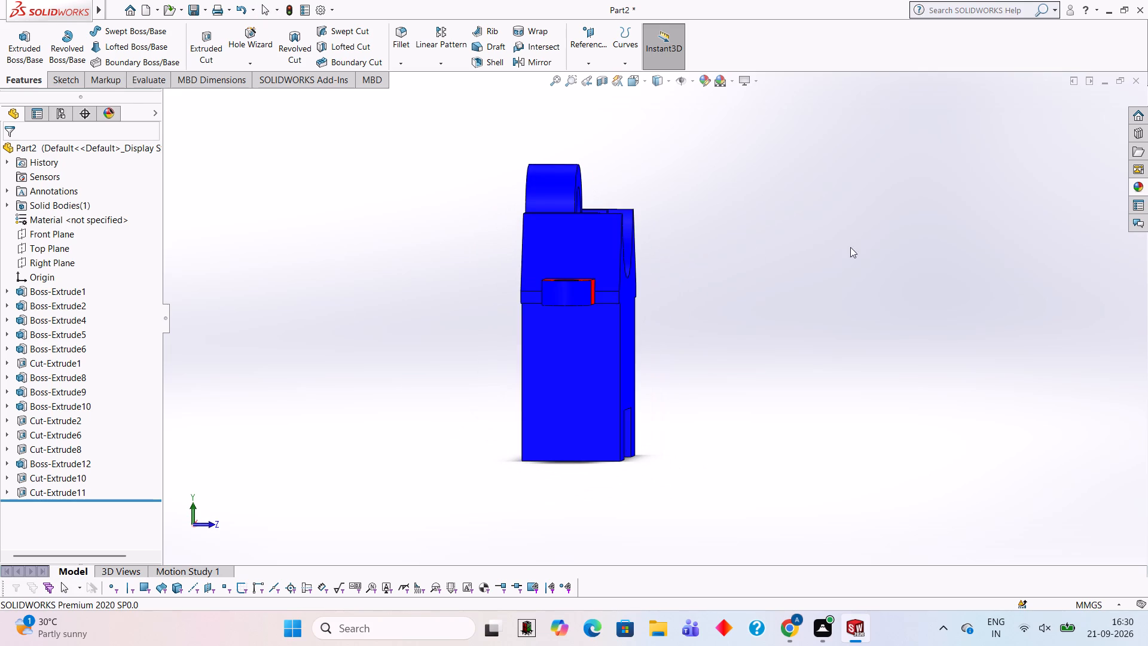
{"action": "left_click", "coordinate": [1143, 186]}
{"action": "left_click_drag", "start_coordinate": [1037, 331], "coordinate": [636, 316]}
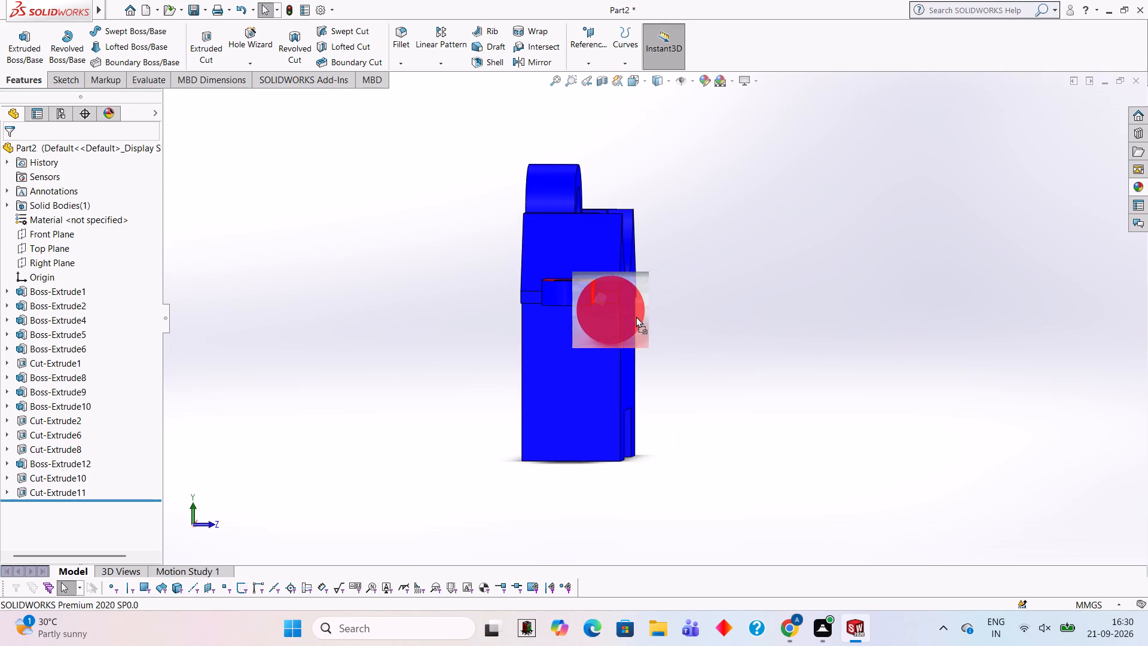
{"action": "left_click_drag", "start_coordinate": [636, 316], "coordinate": [578, 303]}
{"action": "left_click", "coordinate": [578, 303]}
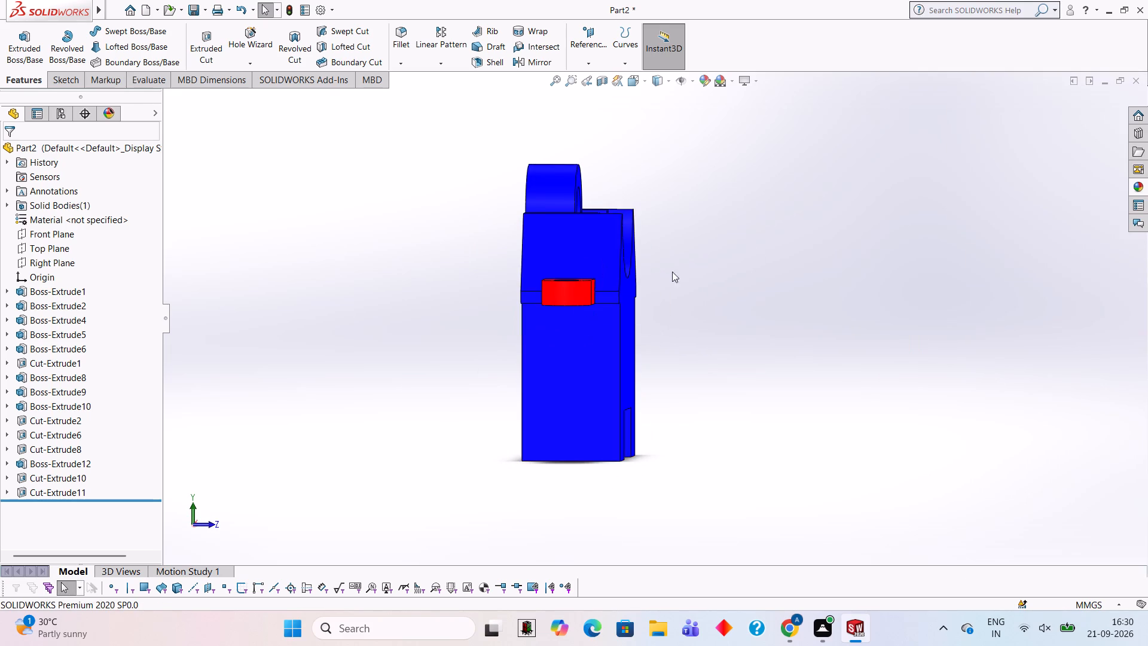
Apply the green LED appearance to the hole in the red left lug.
{"action": "middle_click_drag", "start_coordinate": [712, 267], "coordinate": [662, 365]}
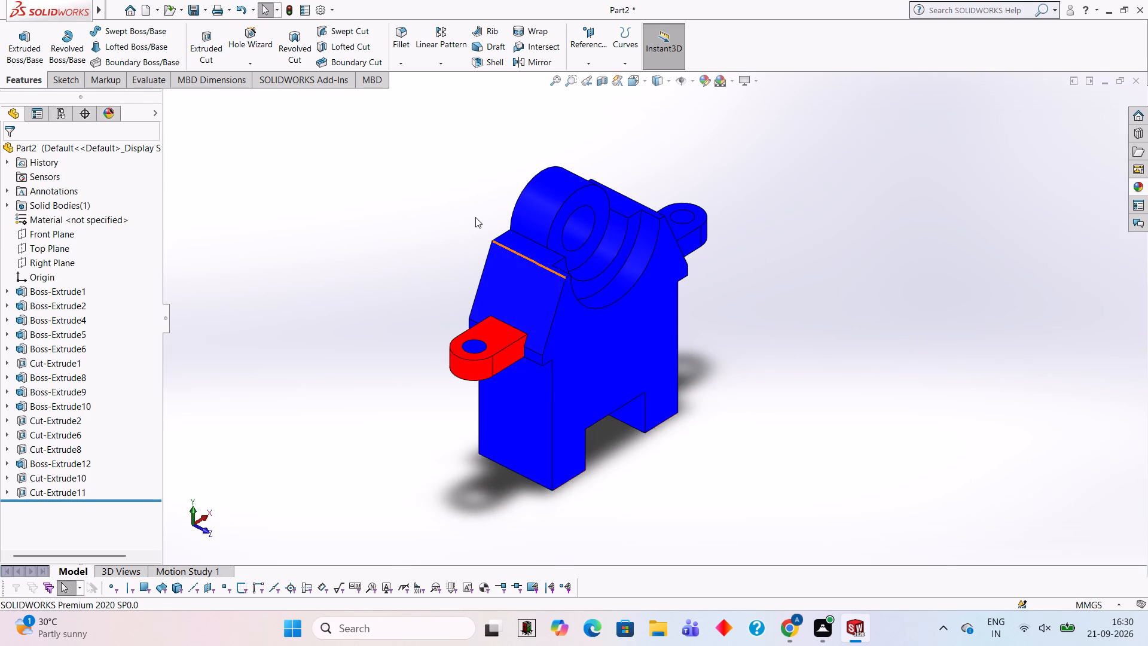
{"action": "scroll", "coordinate": [461, 223], "scroll_direction": "down", "scroll_amount": 1}
{"action": "middle_click_drag", "start_coordinate": [460, 273], "coordinate": [516, 398]}
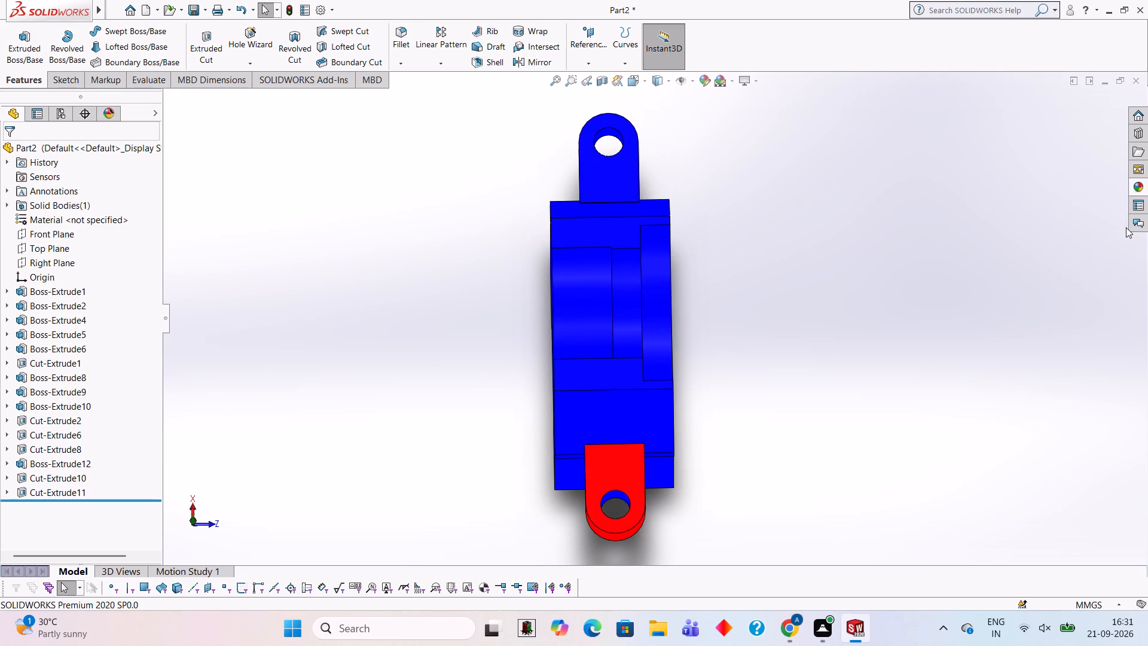
{"action": "left_click", "coordinate": [1141, 185]}
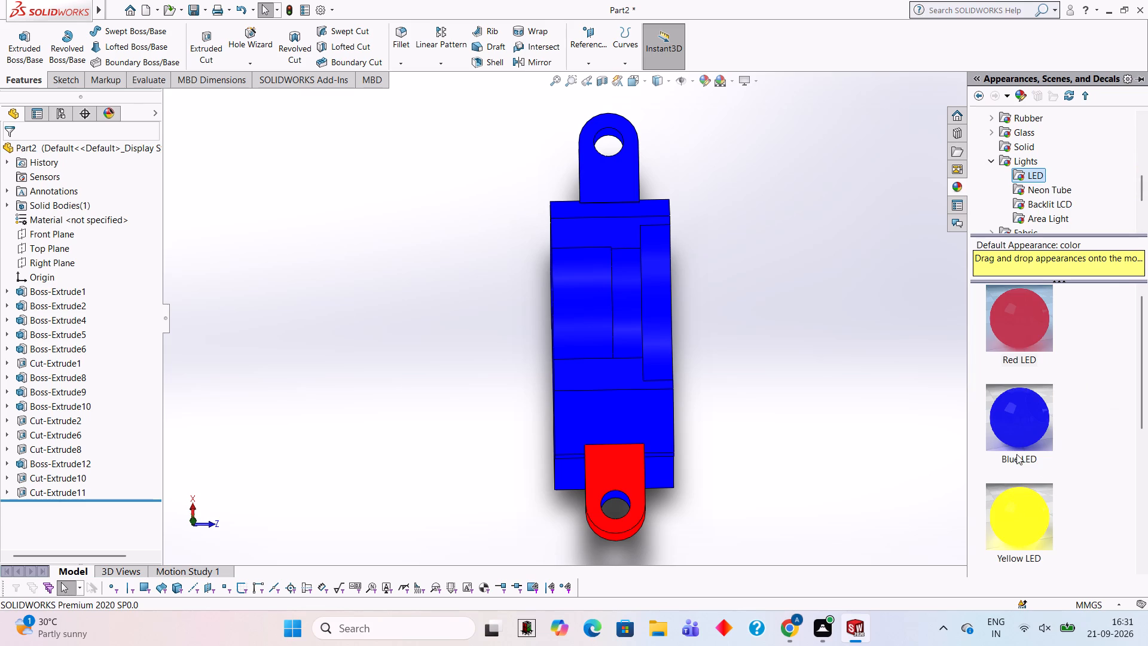
{"action": "scroll", "coordinate": [1016, 454], "scroll_direction": "down", "scroll_amount": 1}
{"action": "left_click_drag", "start_coordinate": [1010, 461], "coordinate": [621, 498]}
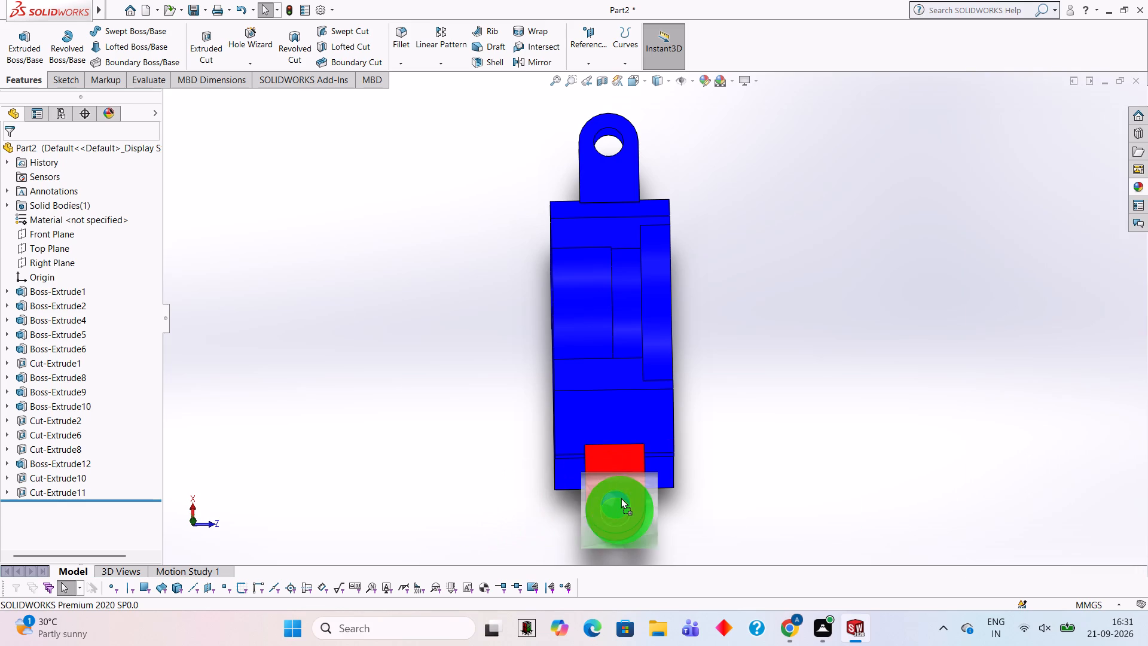
{"action": "left_click_drag", "start_coordinate": [621, 498], "coordinate": [615, 498]}
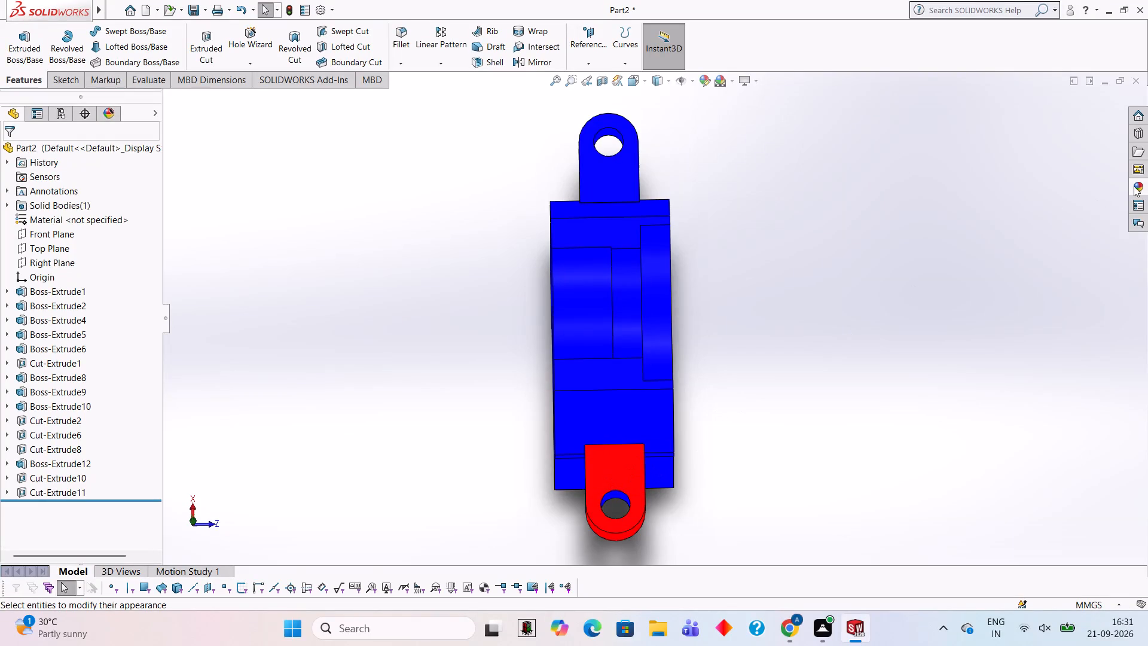
{"action": "left_click", "coordinate": [1137, 186]}
{"action": "left_click_drag", "start_coordinate": [1016, 482], "coordinate": [627, 499]}
{"action": "left_click", "coordinate": [627, 499]}
Apply the Red LED appearance to the front side face and top face of the right lug.
{"action": "middle_click_drag", "start_coordinate": [710, 438], "coordinate": [607, 378]}
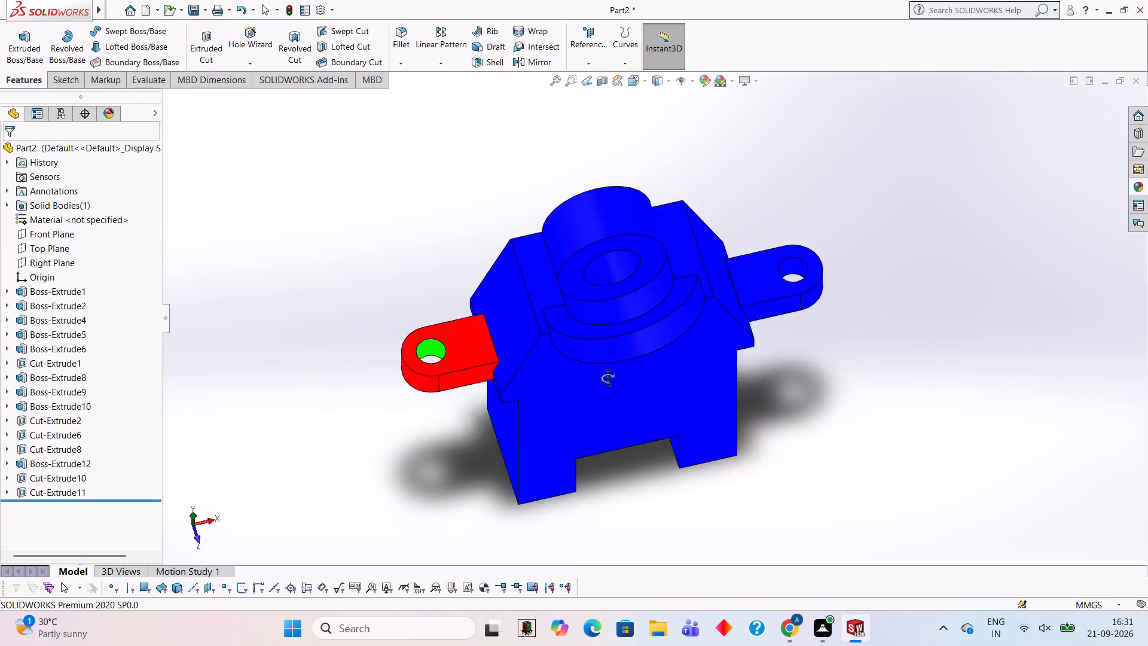
{"action": "middle_click_drag", "start_coordinate": [607, 378], "coordinate": [611, 389]}
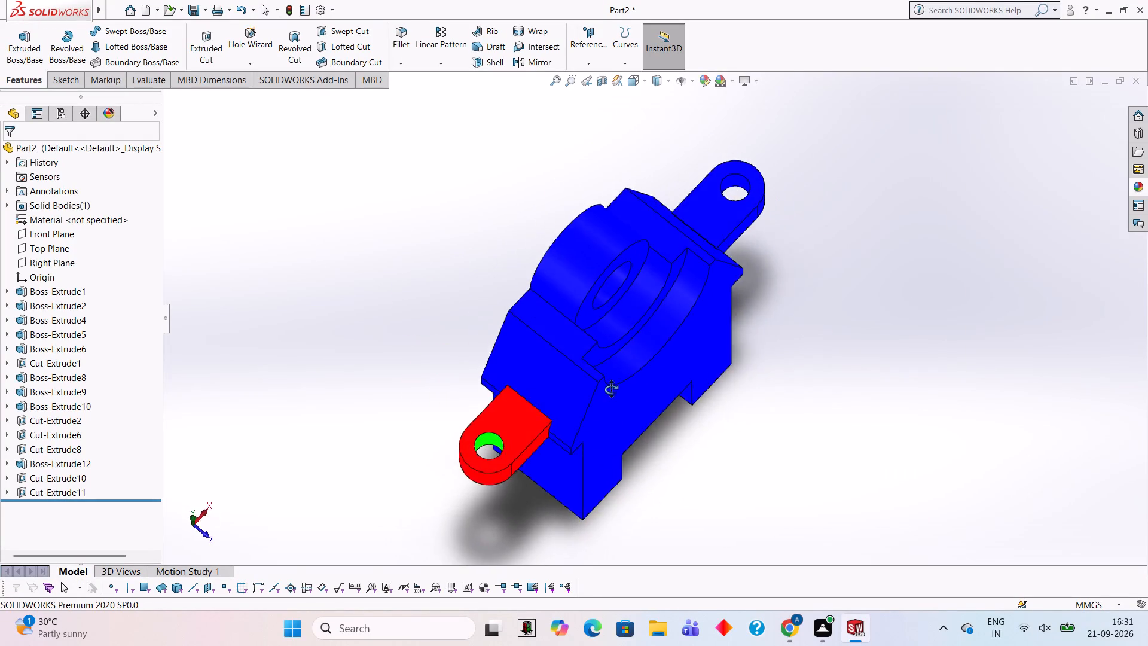
{"action": "middle_click_drag", "start_coordinate": [611, 389], "coordinate": [563, 277]}
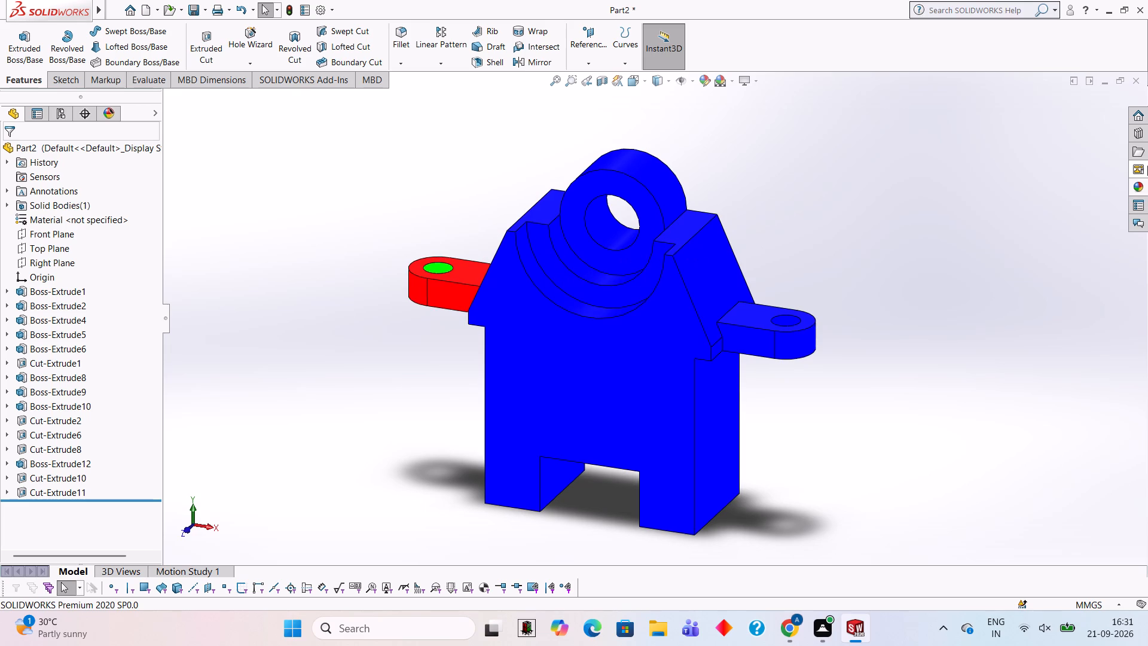
{"action": "left_click", "coordinate": [1138, 182]}
{"action": "scroll", "coordinate": [1027, 406], "scroll_direction": "up", "scroll_amount": 4}
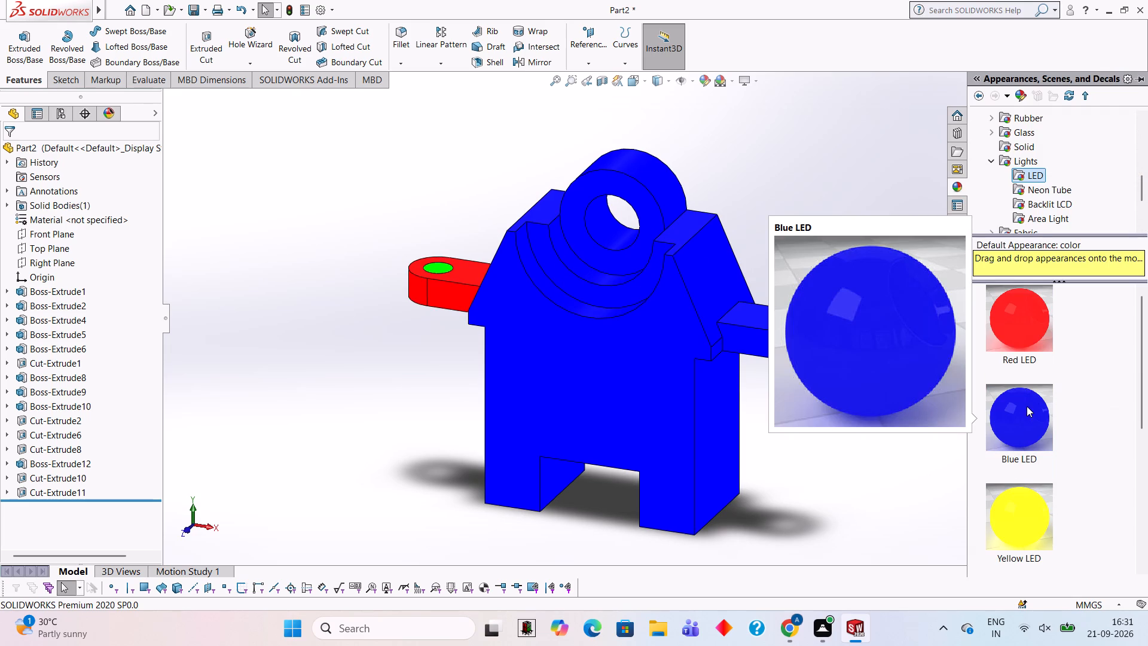
{"action": "left_click_drag", "start_coordinate": [1019, 327], "coordinate": [744, 346]}
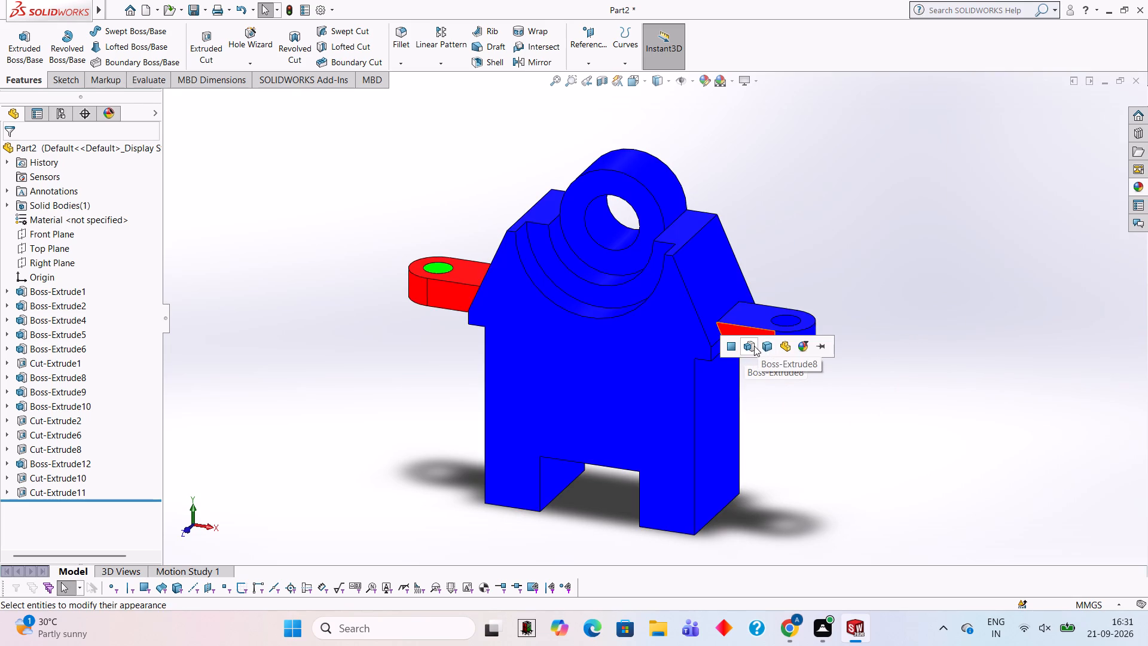
{"action": "left_click", "coordinate": [754, 346]}
{"action": "middle_click_drag", "start_coordinate": [799, 278], "coordinate": [792, 376]}
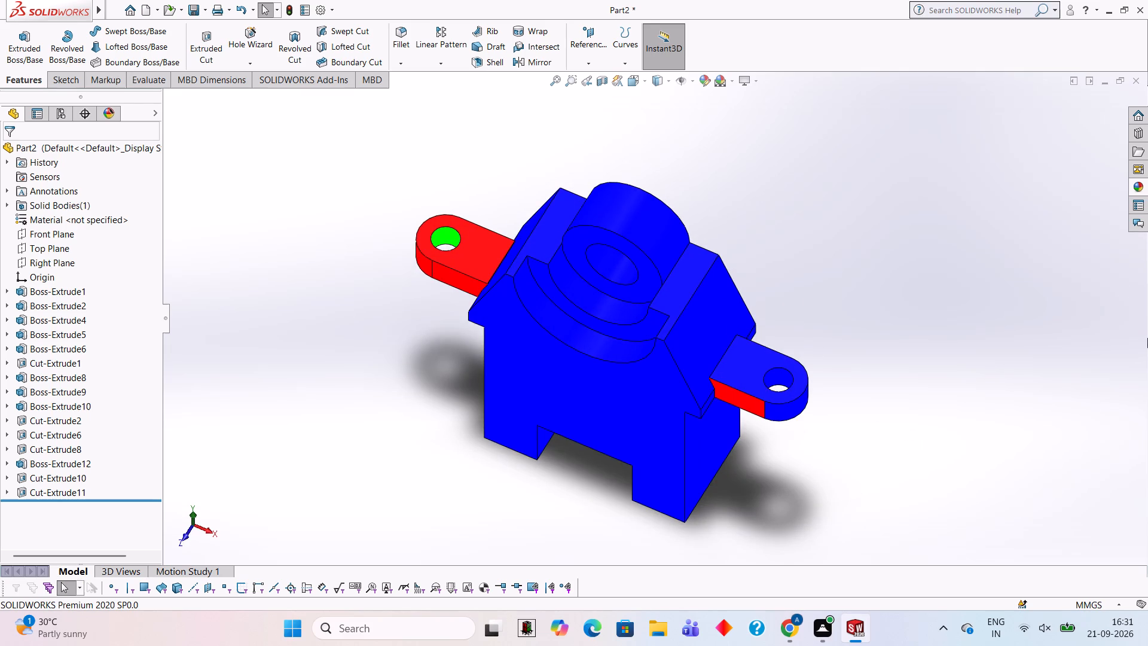
{"action": "left_click", "coordinate": [1139, 188]}
{"action": "left_click_drag", "start_coordinate": [1024, 325], "coordinate": [810, 403]}
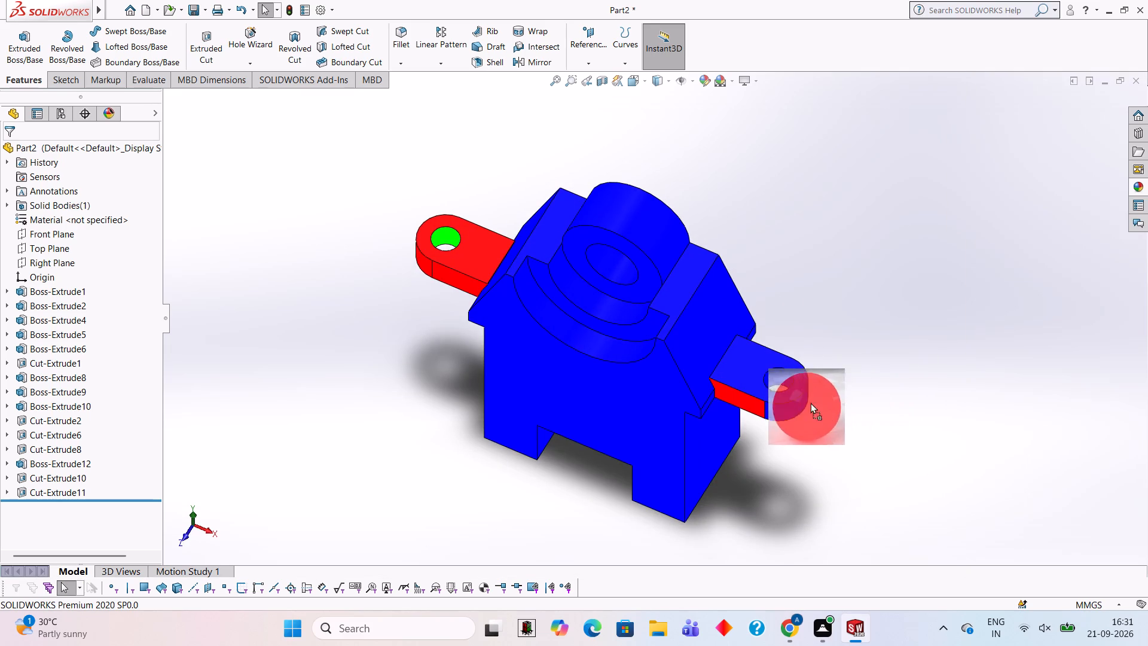
{"action": "left_click_drag", "start_coordinate": [810, 403], "coordinate": [756, 370]}
{"action": "left_click", "coordinate": [756, 370]}
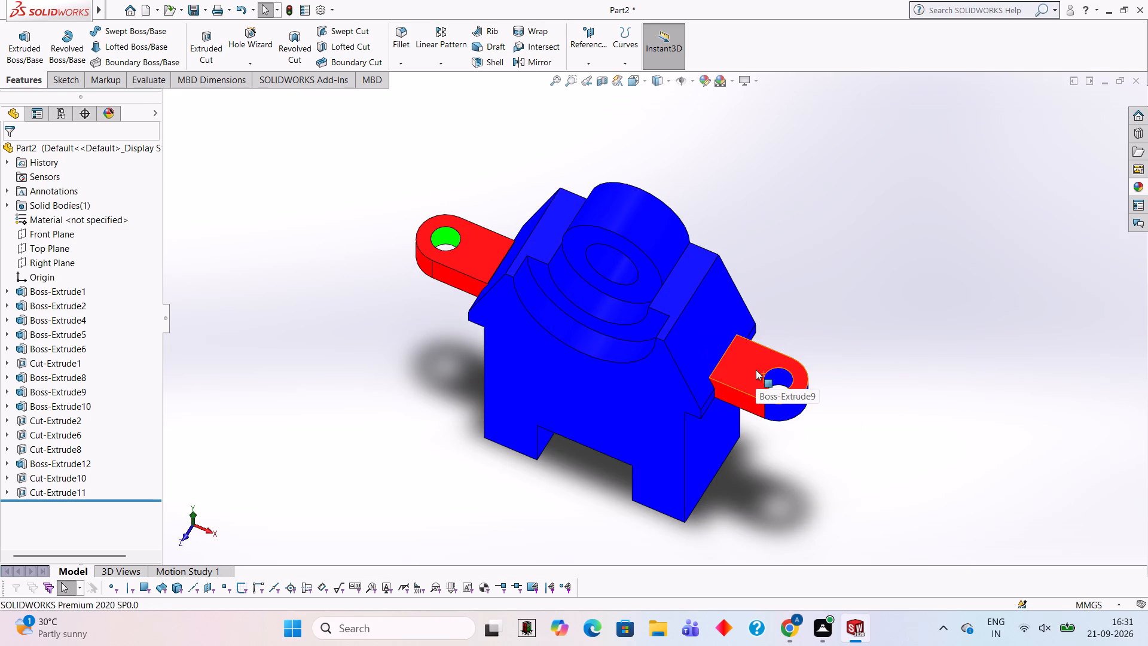
Apply the Red LED appearance to the rounded end of the right lug.
{"action": "middle_click_drag", "start_coordinate": [839, 394], "coordinate": [807, 289]}
{"action": "scroll", "coordinate": [825, 298], "scroll_direction": "up", "scroll_amount": 1}
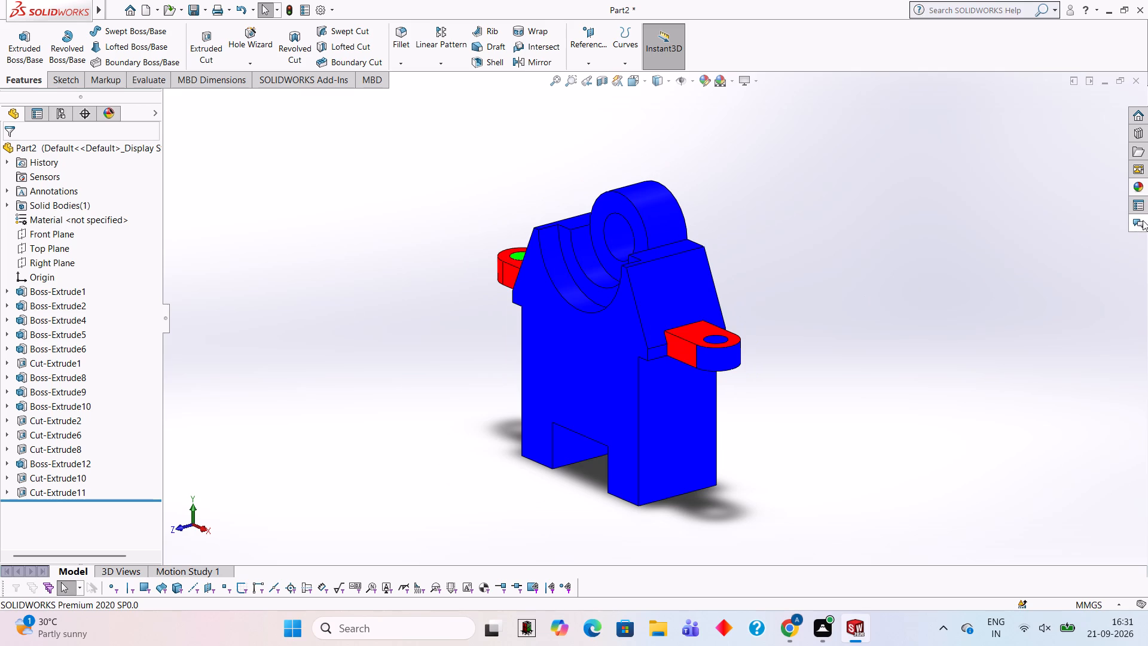
{"action": "scroll", "coordinate": [854, 316], "scroll_direction": "down", "scroll_amount": 2}
{"action": "left_click", "coordinate": [1137, 190]}
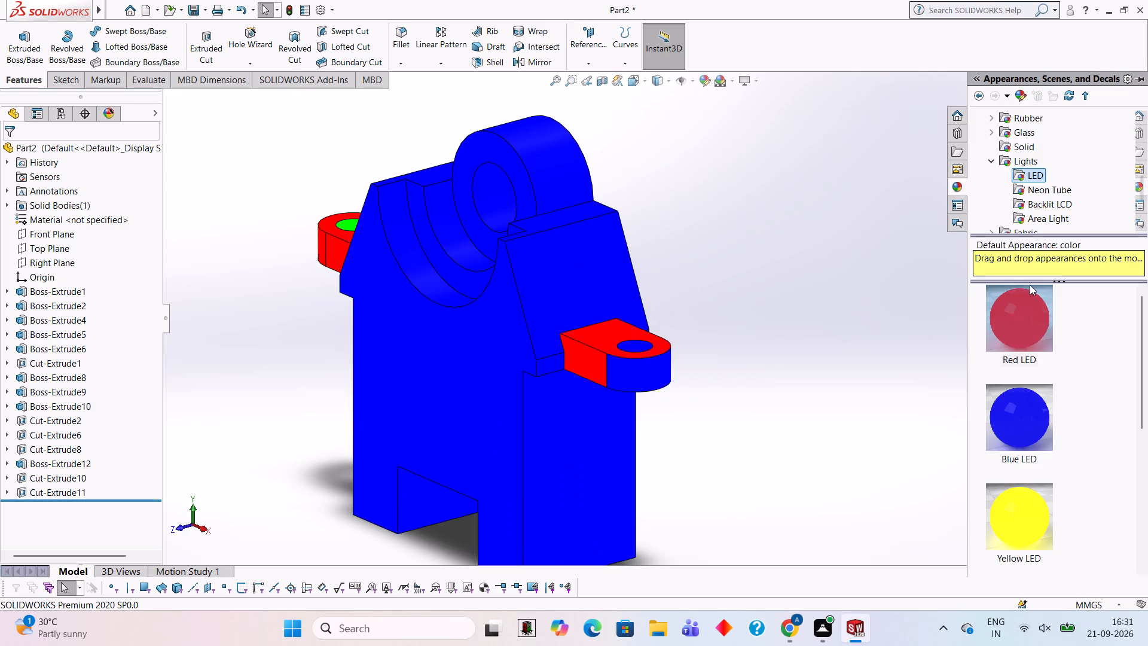
{"action": "left_click_drag", "start_coordinate": [1024, 315], "coordinate": [660, 361]}
{"action": "left_click", "coordinate": [660, 361]}
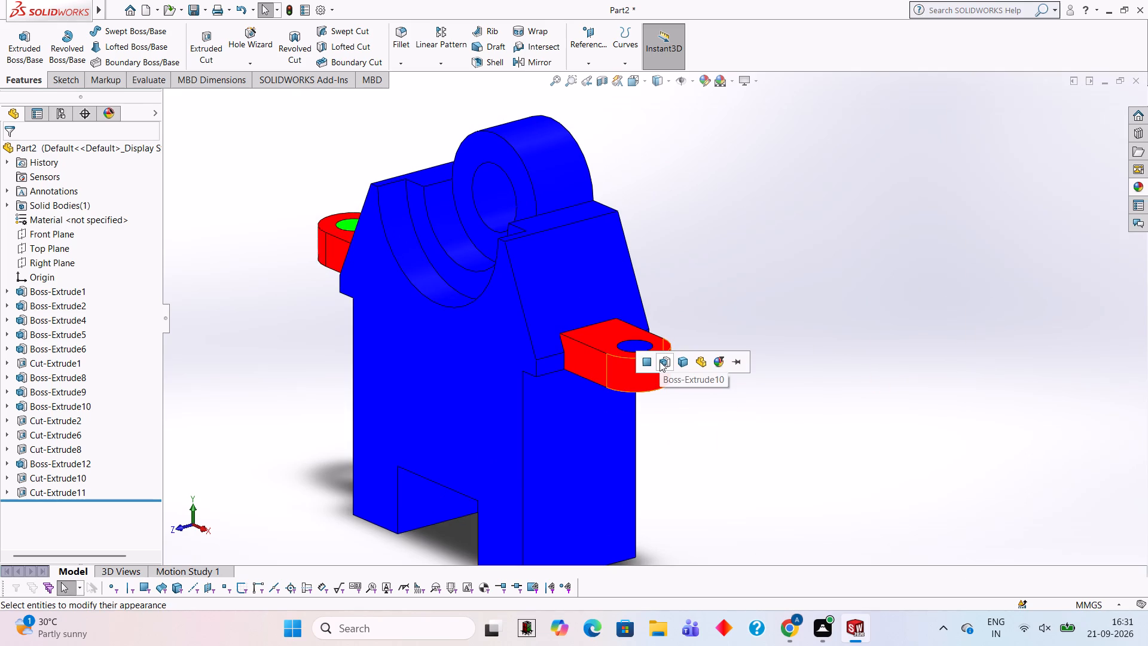
Apply the Green LED appearance to the hole in the red right lug.
{"action": "middle_click_drag", "start_coordinate": [722, 349], "coordinate": [620, 350]}
{"action": "middle_click_drag", "start_coordinate": [638, 356], "coordinate": [755, 428]}
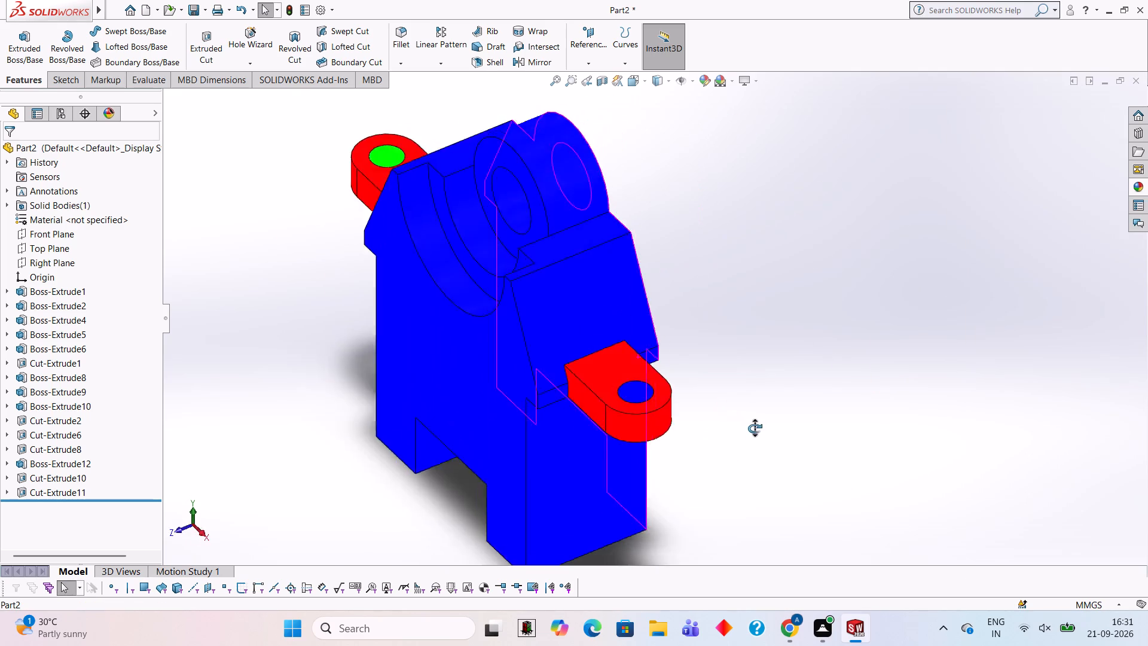
{"action": "middle_click_drag", "start_coordinate": [755, 428], "coordinate": [762, 434]}
{"action": "left_click", "coordinate": [1142, 182]}
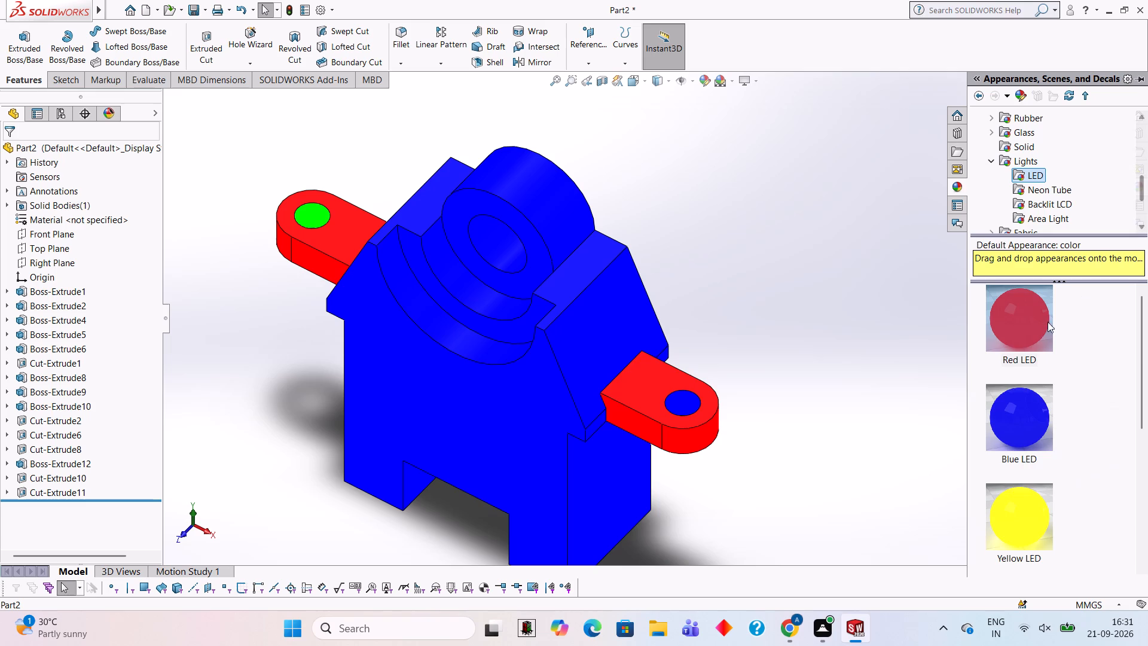
{"action": "scroll", "coordinate": [1000, 394], "scroll_direction": "down", "scroll_amount": 1}
{"action": "left_click_drag", "start_coordinate": [1020, 458], "coordinate": [682, 398]}
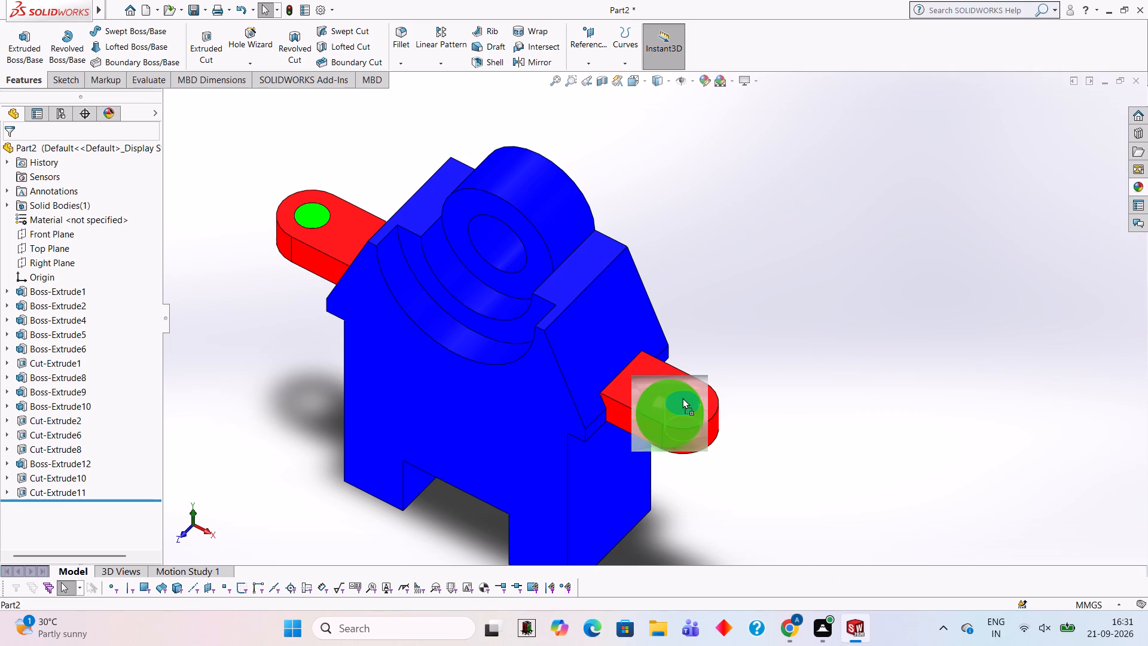
{"action": "left_click_drag", "start_coordinate": [682, 398], "coordinate": [683, 394]}
{"action": "left_click", "coordinate": [683, 394]}
Apply the Green LED appearance to the bore through the blue cylinder on top of the block.
{"action": "middle_click_drag", "start_coordinate": [728, 319], "coordinate": [763, 312]}
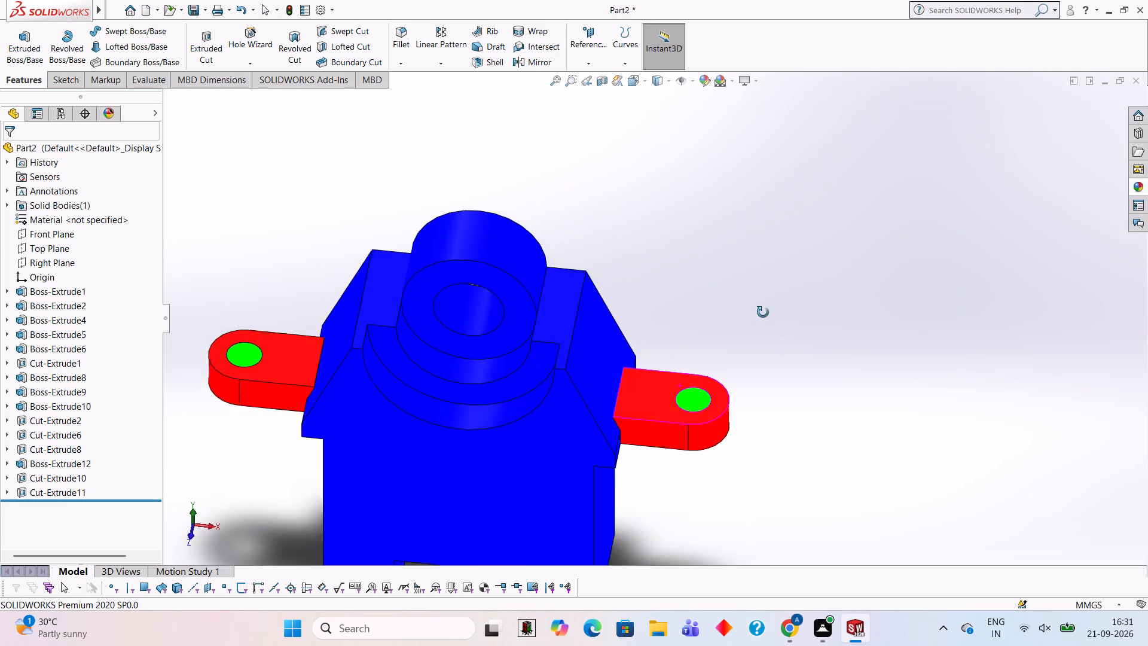
{"action": "middle_click_drag", "start_coordinate": [763, 312], "coordinate": [756, 280]}
{"action": "scroll", "coordinate": [537, 501], "scroll_direction": "up", "scroll_amount": 2}
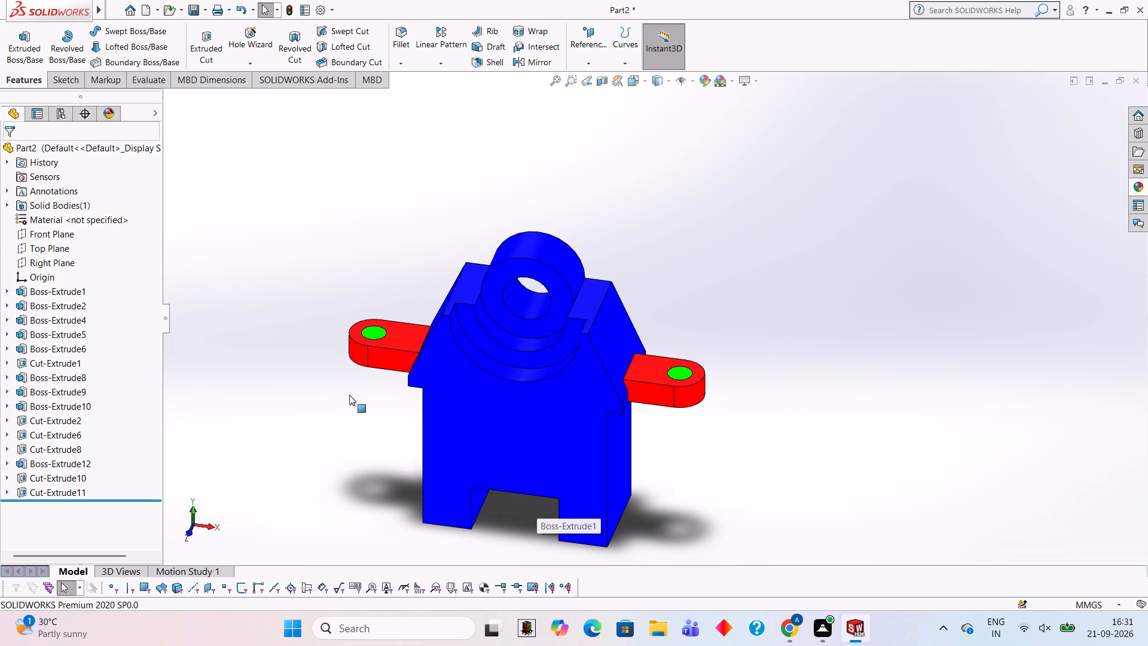
{"action": "middle_click_drag", "start_coordinate": [349, 395], "coordinate": [401, 419]}
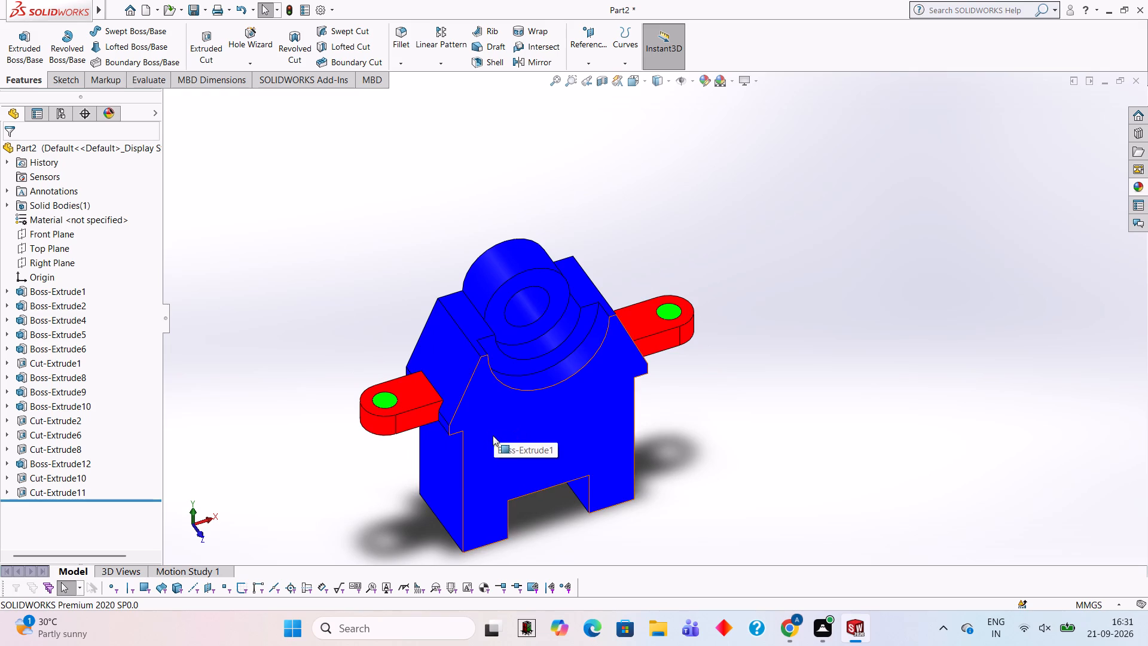
{"action": "middle_click_drag", "start_coordinate": [783, 381], "coordinate": [787, 361]}
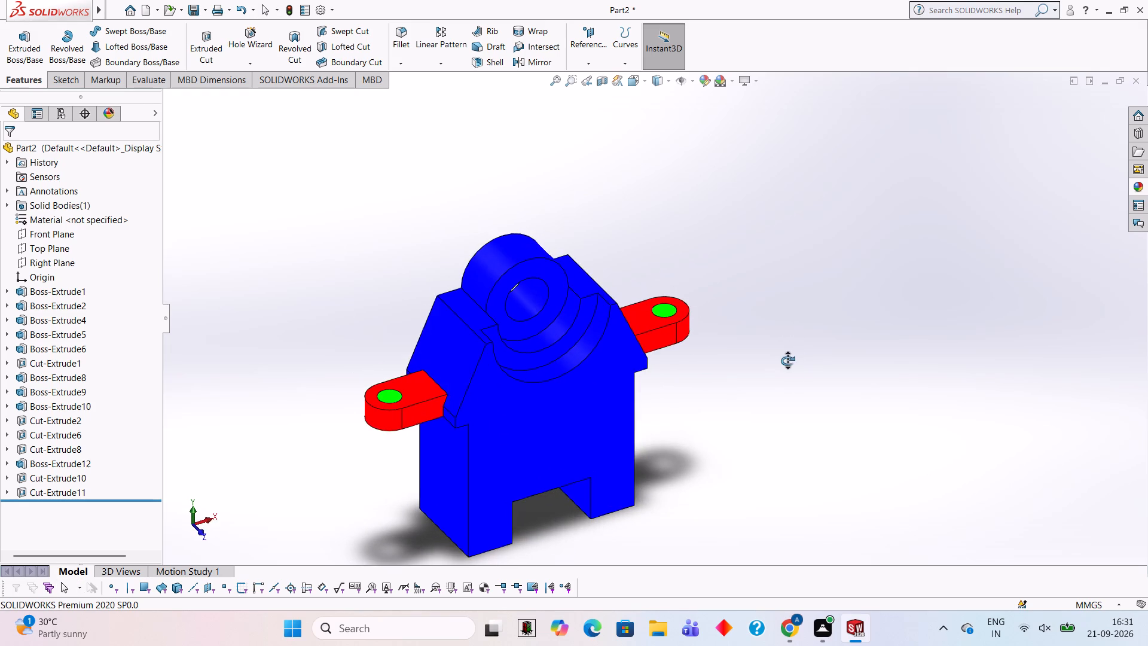
{"action": "middle_click_drag", "start_coordinate": [787, 361], "coordinate": [787, 361]}
{"action": "left_click", "coordinate": [1134, 187]}
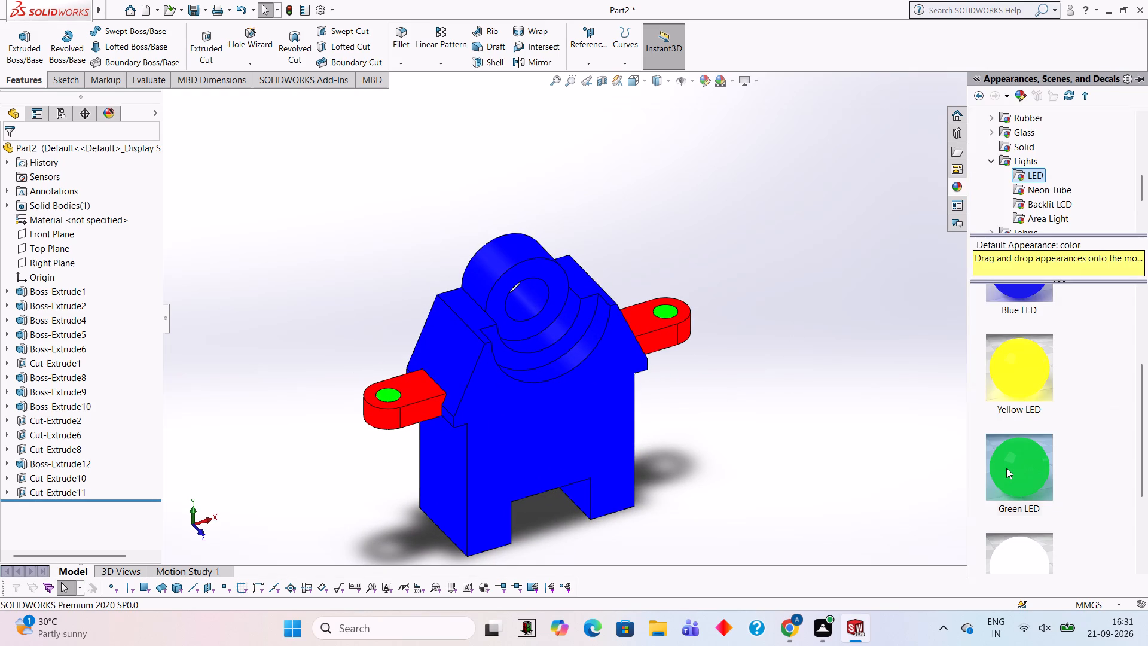
{"action": "left_click_drag", "start_coordinate": [1006, 468], "coordinate": [877, 420]}
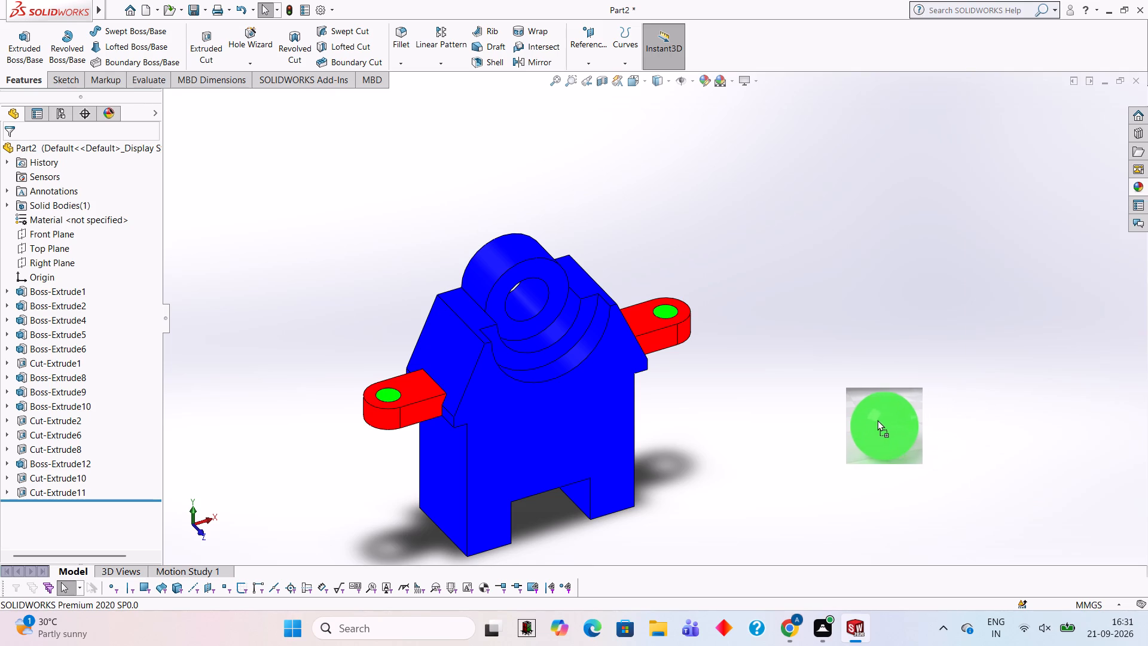
{"action": "left_click_drag", "start_coordinate": [877, 420], "coordinate": [532, 298]}
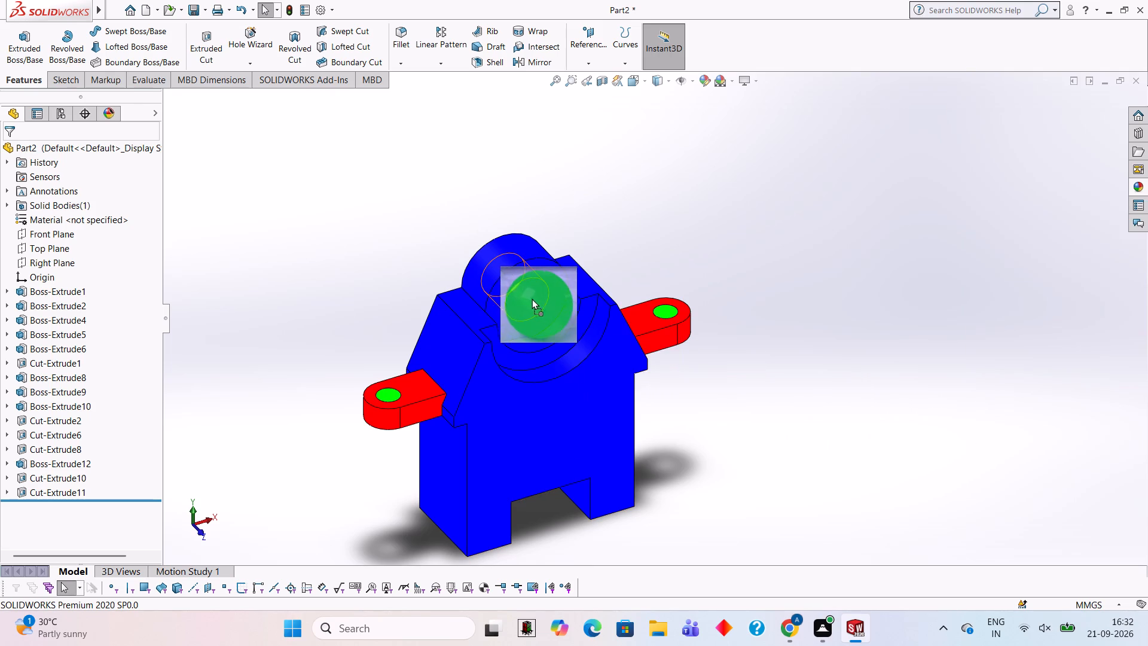
{"action": "left_click_drag", "start_coordinate": [532, 298], "coordinate": [530, 298]}
{"action": "left_click", "coordinate": [530, 298]}
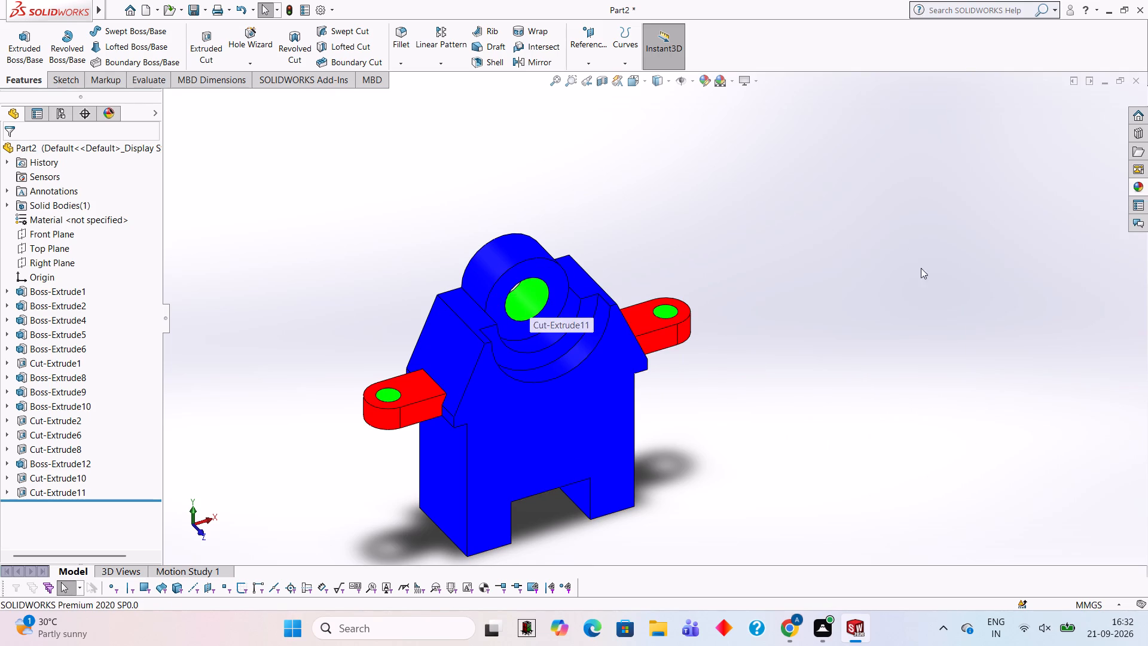
Apply the Yellow LED appearance to the outer curved surface and front ring face of the bored cylinder.
{"action": "left_click", "coordinate": [1135, 190]}
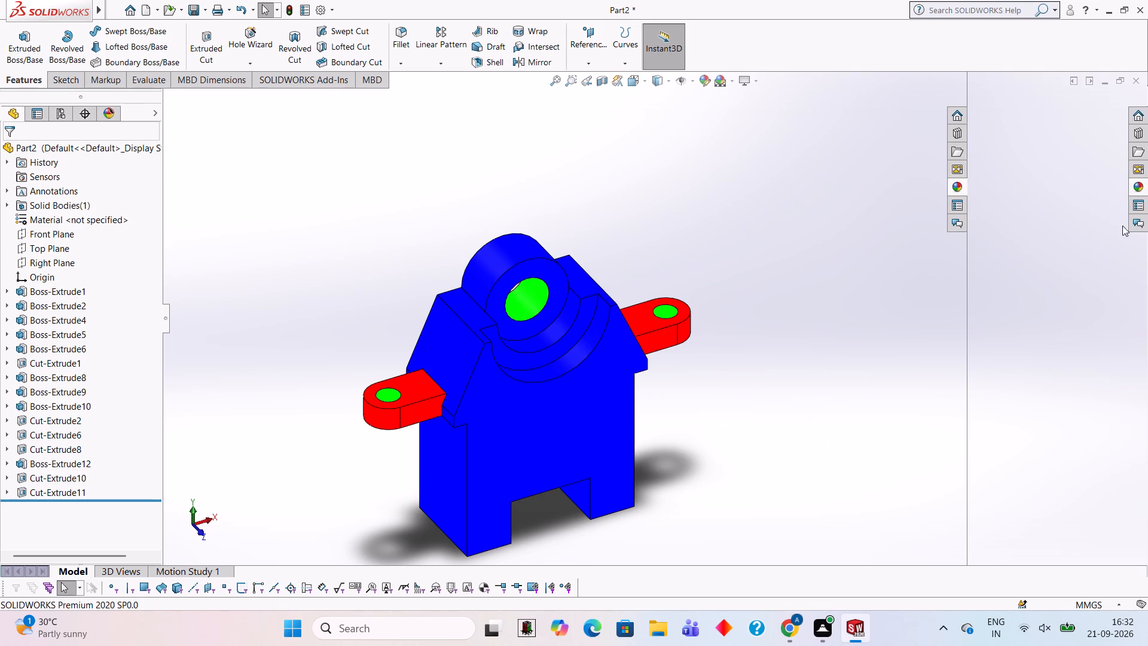
{"action": "left_click_drag", "start_coordinate": [1035, 374], "coordinate": [500, 266]}
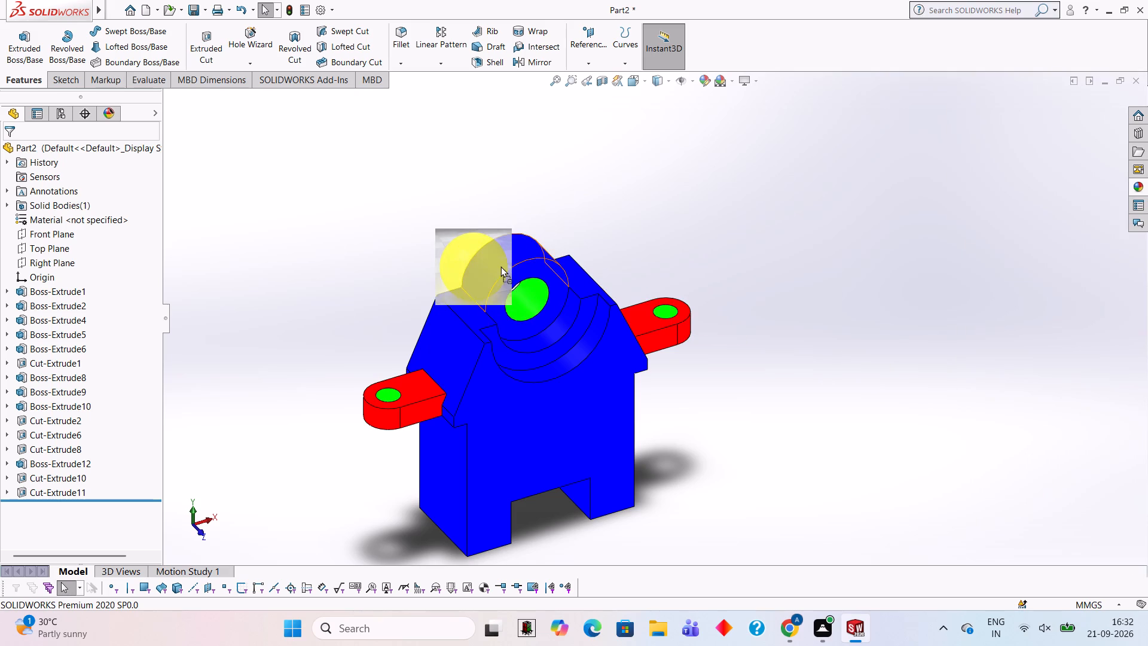
{"action": "left_click_drag", "start_coordinate": [500, 266], "coordinate": [503, 266]}
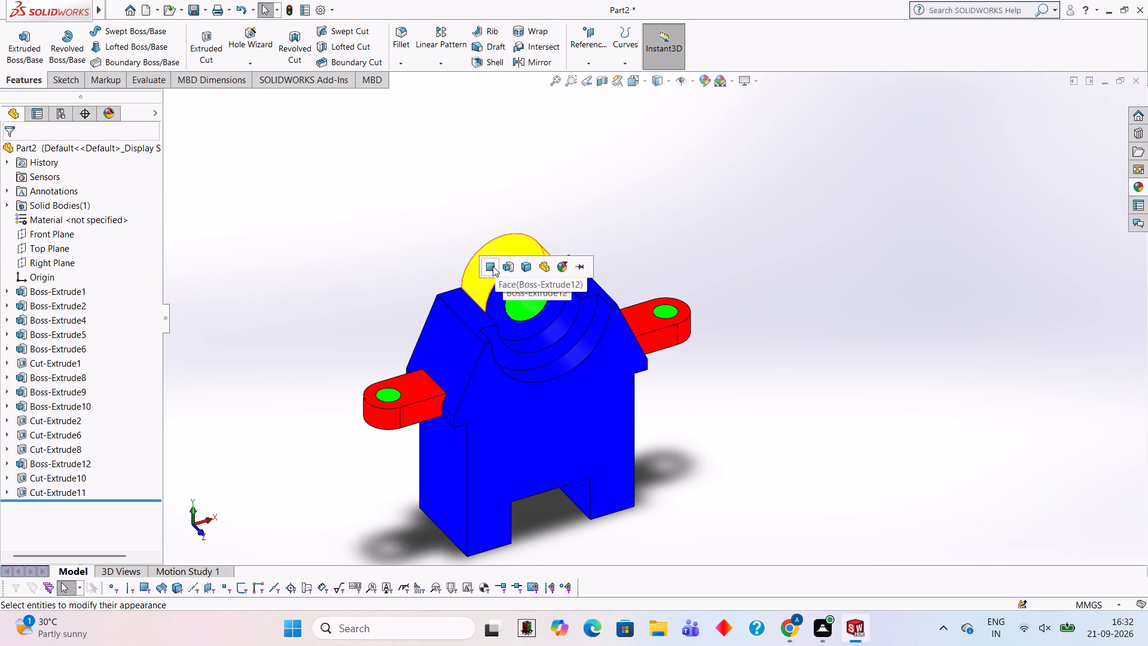
{"action": "left_click", "coordinate": [505, 266]}
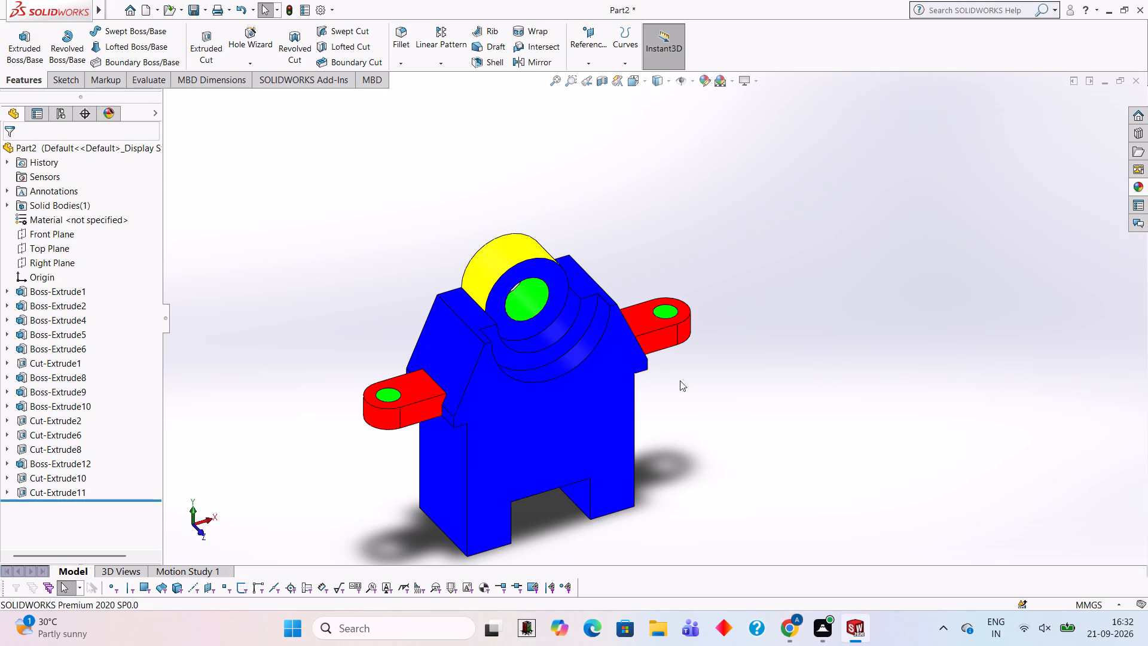
{"action": "middle_click_drag", "start_coordinate": [718, 402], "coordinate": [694, 364]}
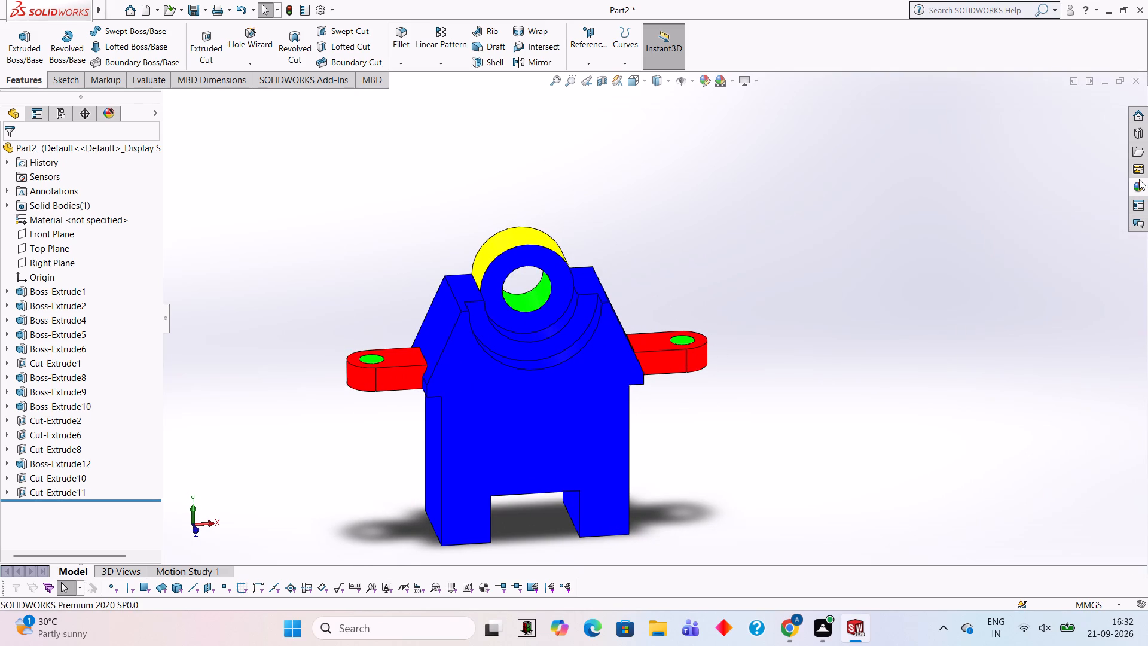
{"action": "left_click", "coordinate": [1139, 179]}
{"action": "left_click_drag", "start_coordinate": [1032, 382], "coordinate": [556, 287]}
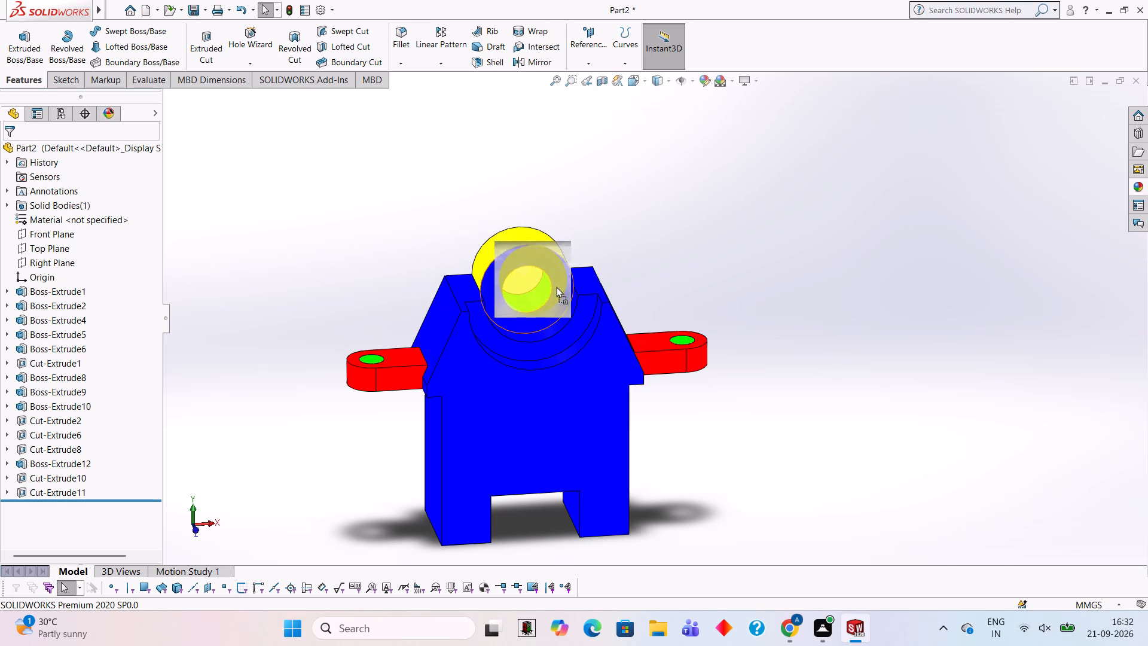
{"action": "left_click_drag", "start_coordinate": [556, 287], "coordinate": [564, 291]}
{"action": "left_click", "coordinate": [564, 291]}
Apply the Green LED appearance to only the curved face just below the yellow front ring of the bored cylinder.
{"action": "middle_click_drag", "start_coordinate": [612, 256], "coordinate": [652, 282]}
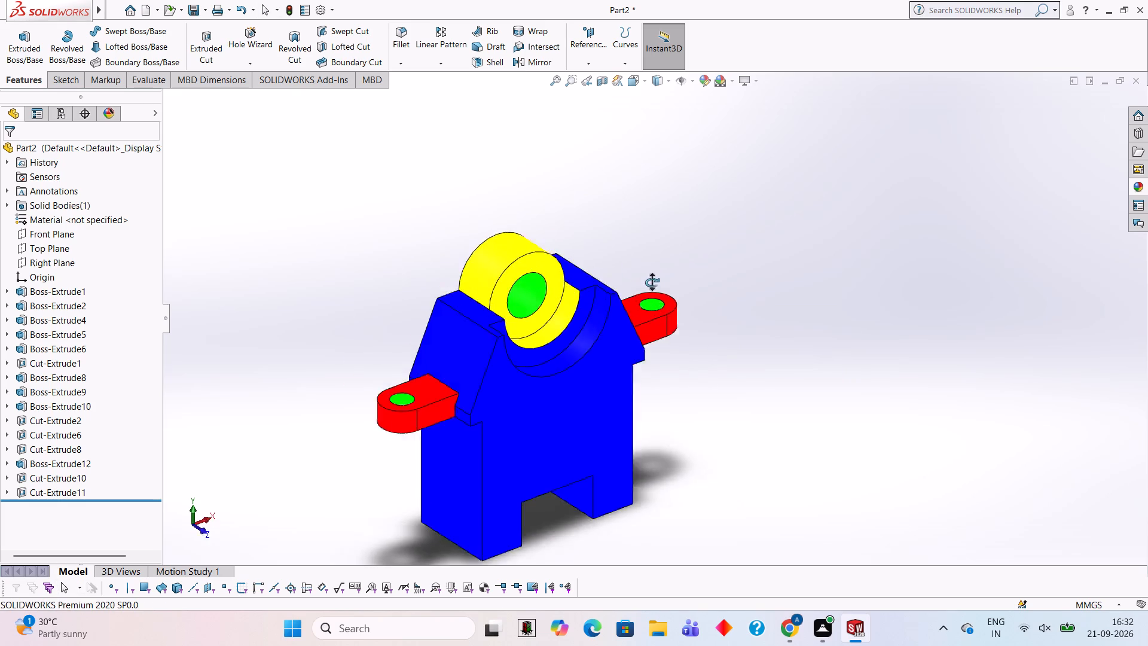
{"action": "middle_click_drag", "start_coordinate": [652, 282], "coordinate": [669, 301]}
{"action": "middle_click_drag", "start_coordinate": [662, 264], "coordinate": [763, 324]}
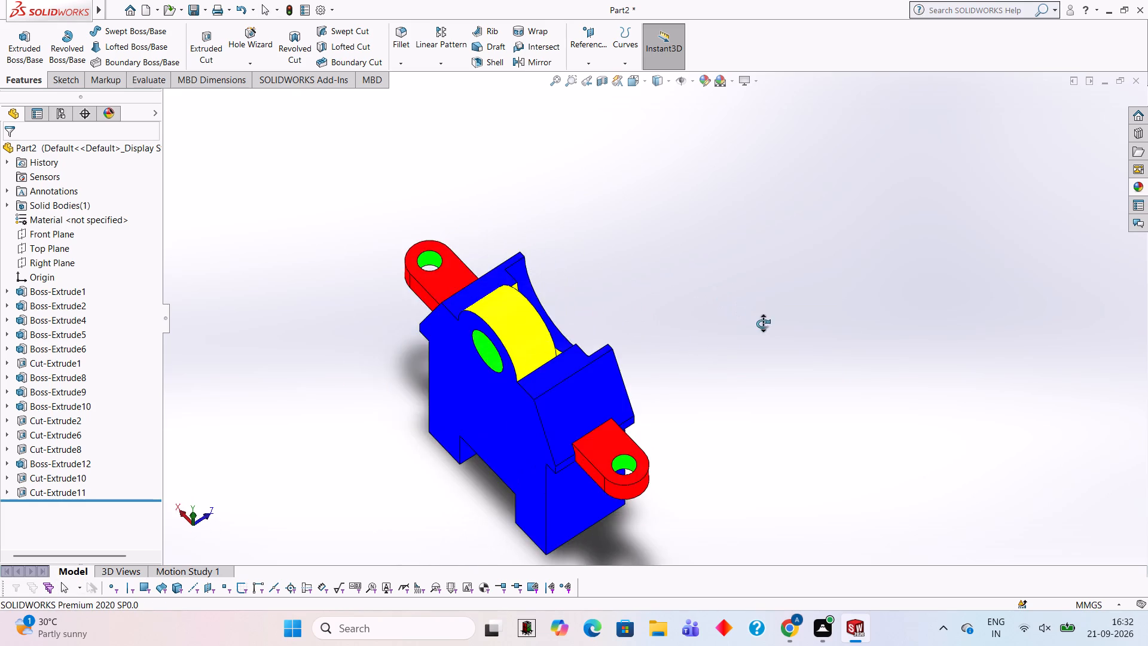
{"action": "middle_click_drag", "start_coordinate": [763, 324], "coordinate": [599, 223]}
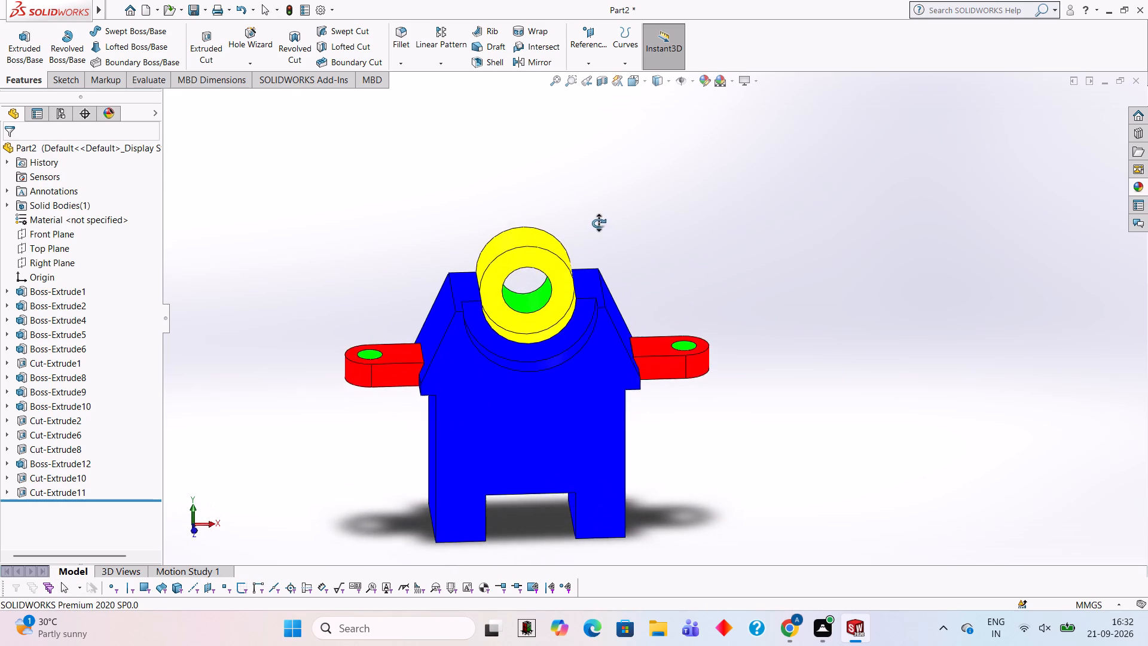
{"action": "middle_click_drag", "start_coordinate": [599, 223], "coordinate": [627, 266]}
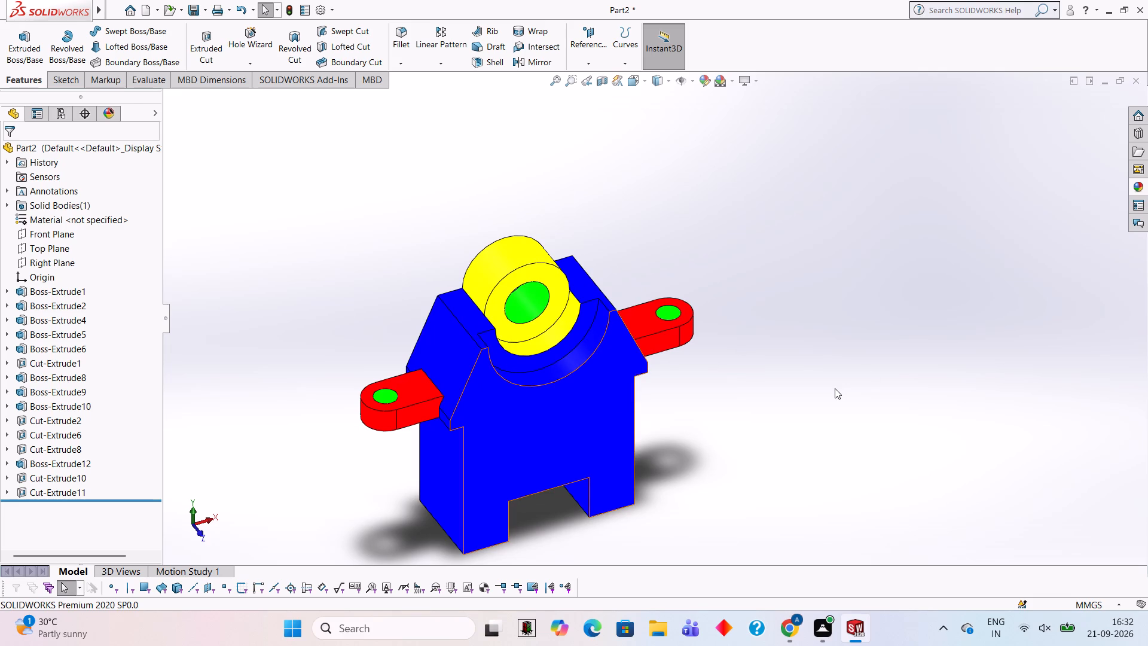
{"action": "left_click", "coordinate": [1141, 196]}
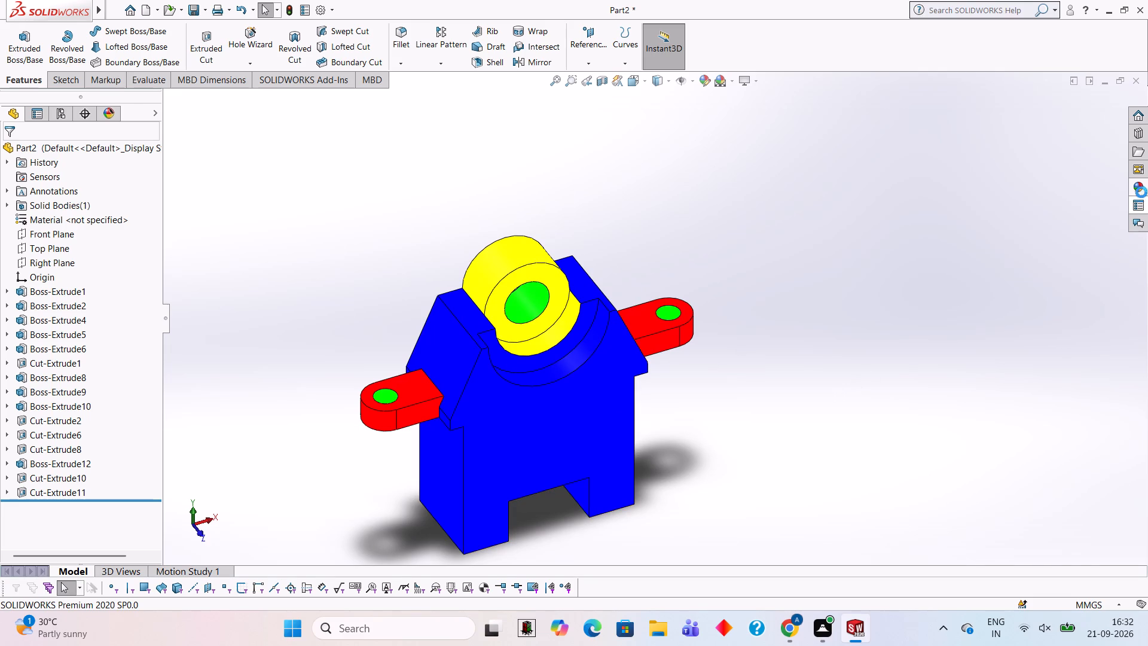
{"action": "left_click", "coordinate": [1141, 191]}
{"action": "left_click", "coordinate": [936, 202]}
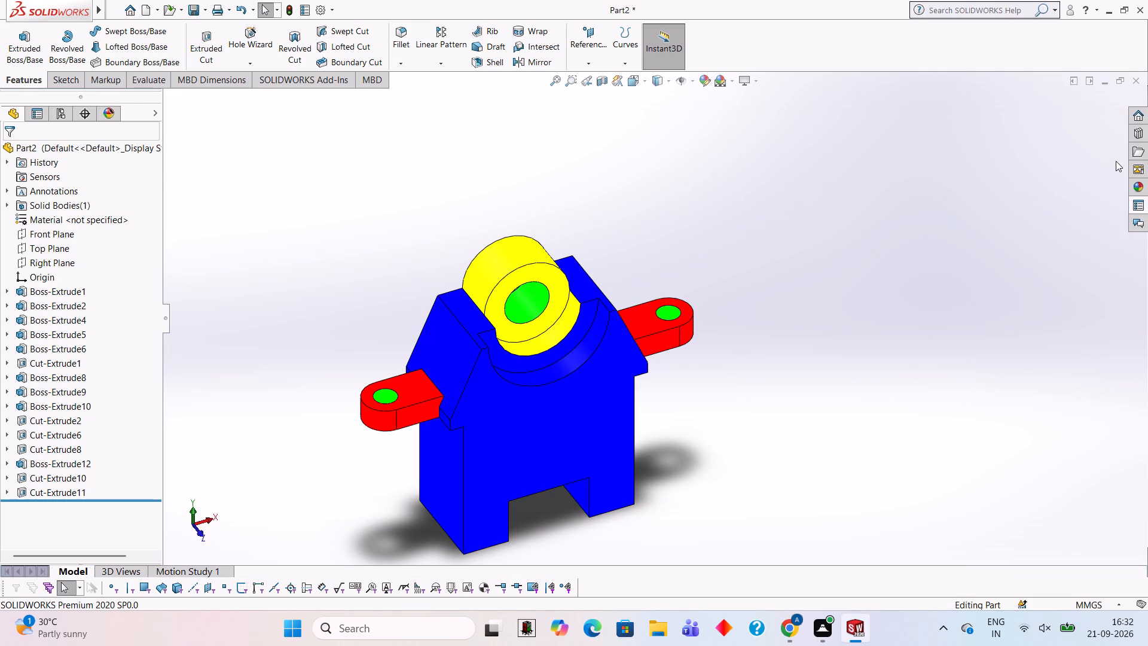
{"action": "left_click", "coordinate": [1144, 187]}
{"action": "scroll", "coordinate": [991, 406], "scroll_direction": "down", "scroll_amount": 2}
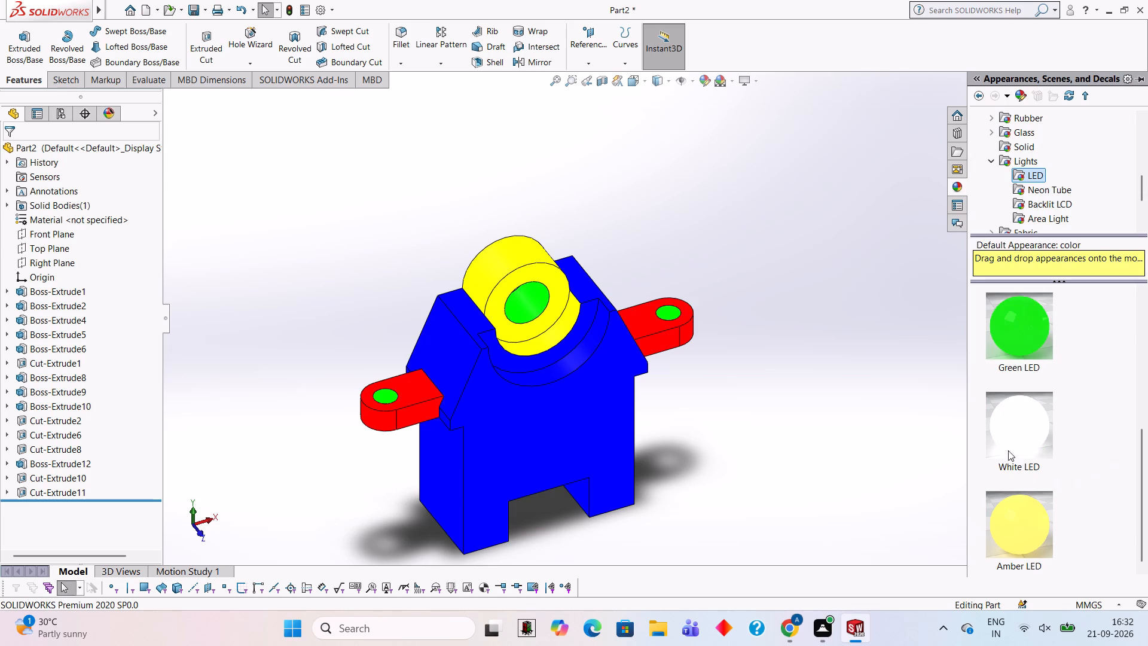
{"action": "left_click_drag", "start_coordinate": [1029, 328], "coordinate": [545, 495]}
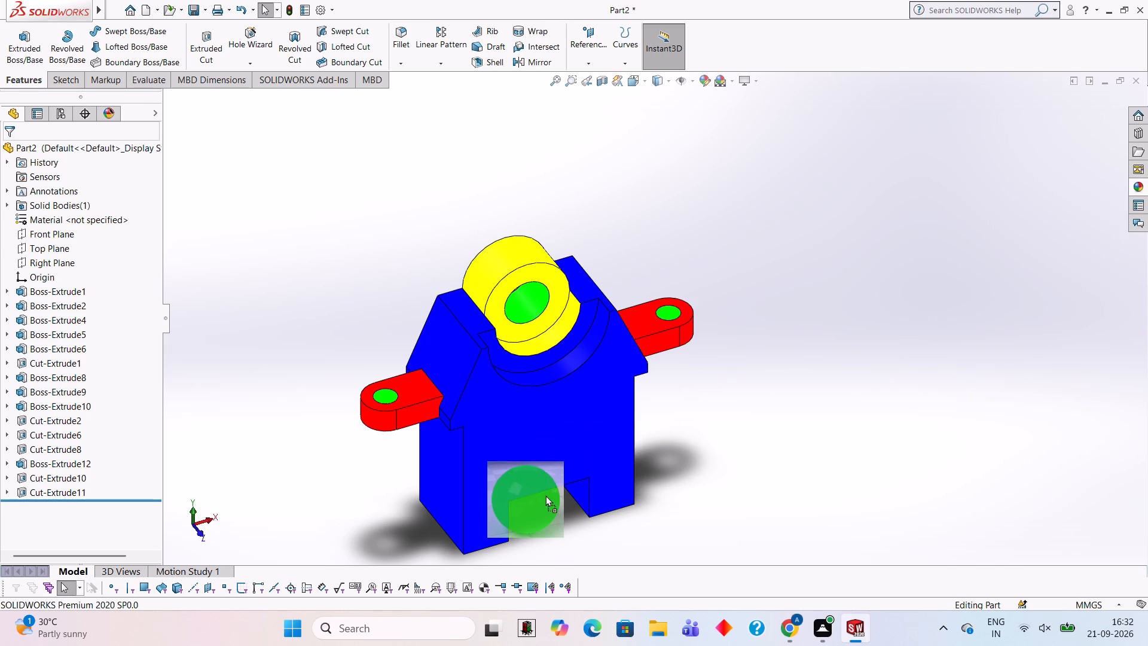
{"action": "left_click_drag", "start_coordinate": [545, 495], "coordinate": [442, 357]}
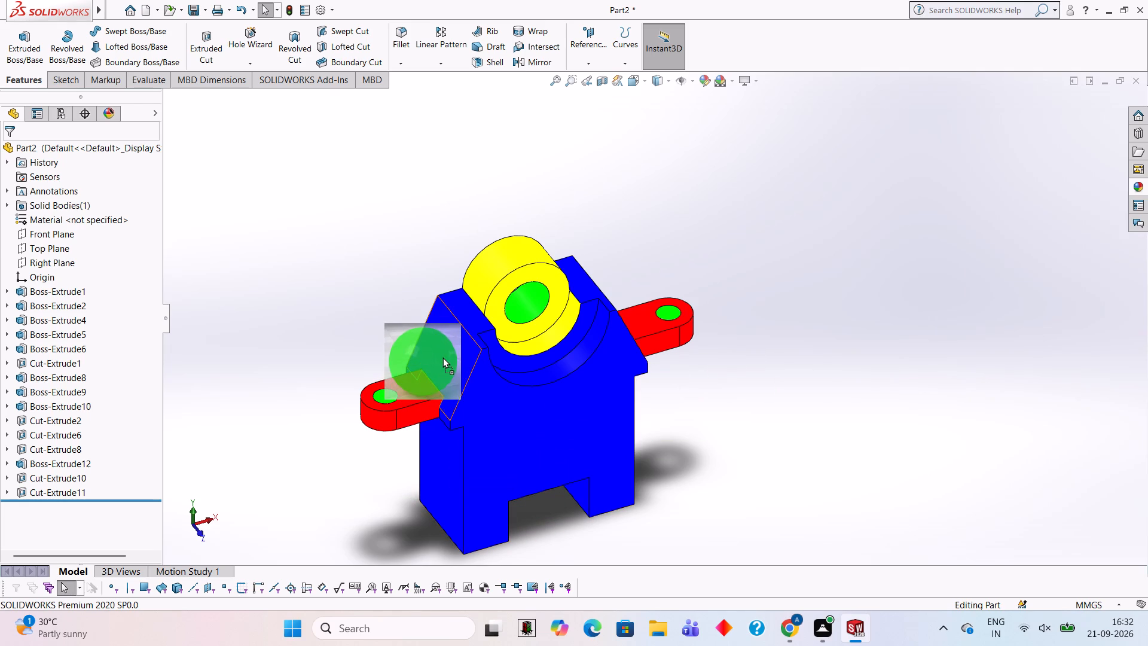
{"action": "left_click_drag", "start_coordinate": [442, 357], "coordinate": [543, 339]}
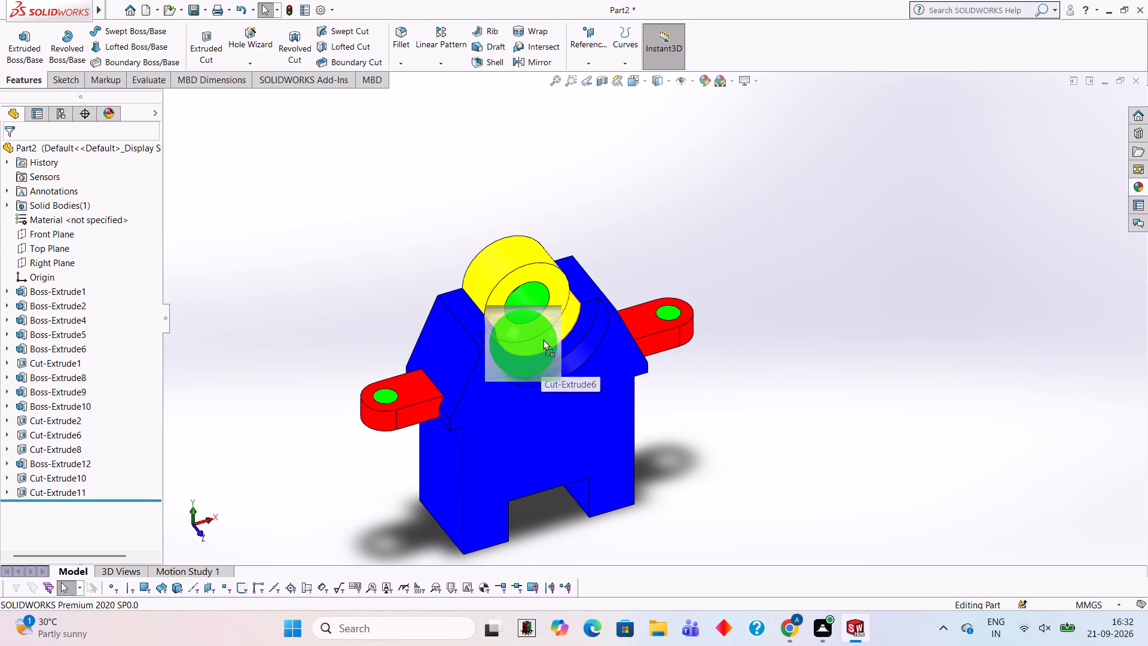
{"action": "left_click_drag", "start_coordinate": [543, 339], "coordinate": [547, 340]}
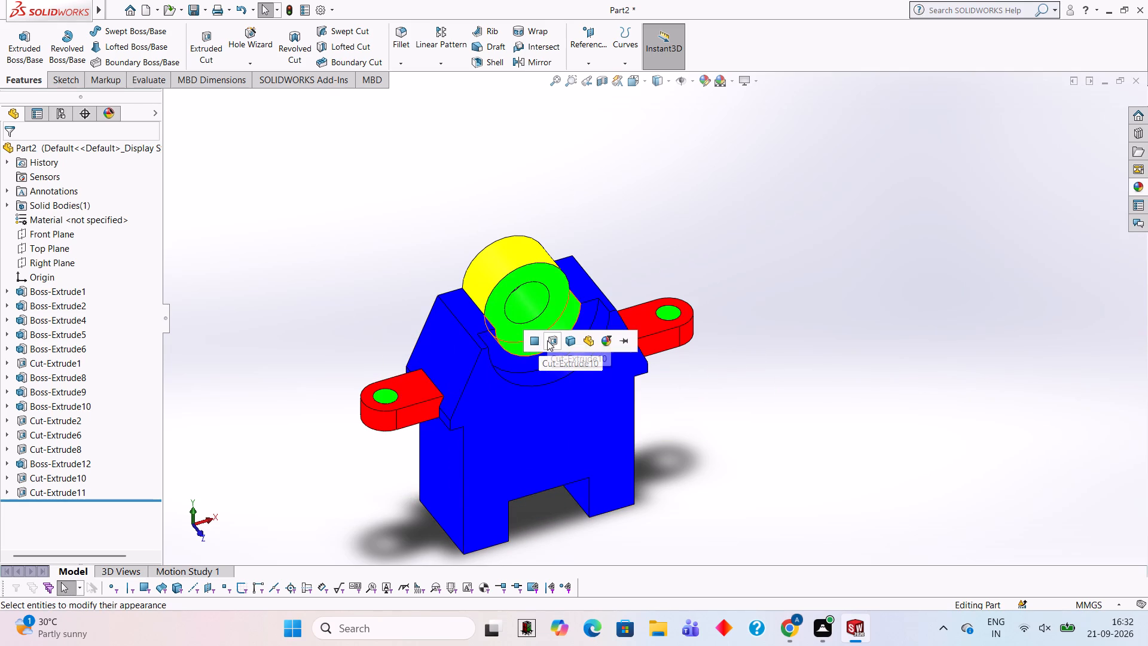
{"action": "left_click", "coordinate": [532, 341]}
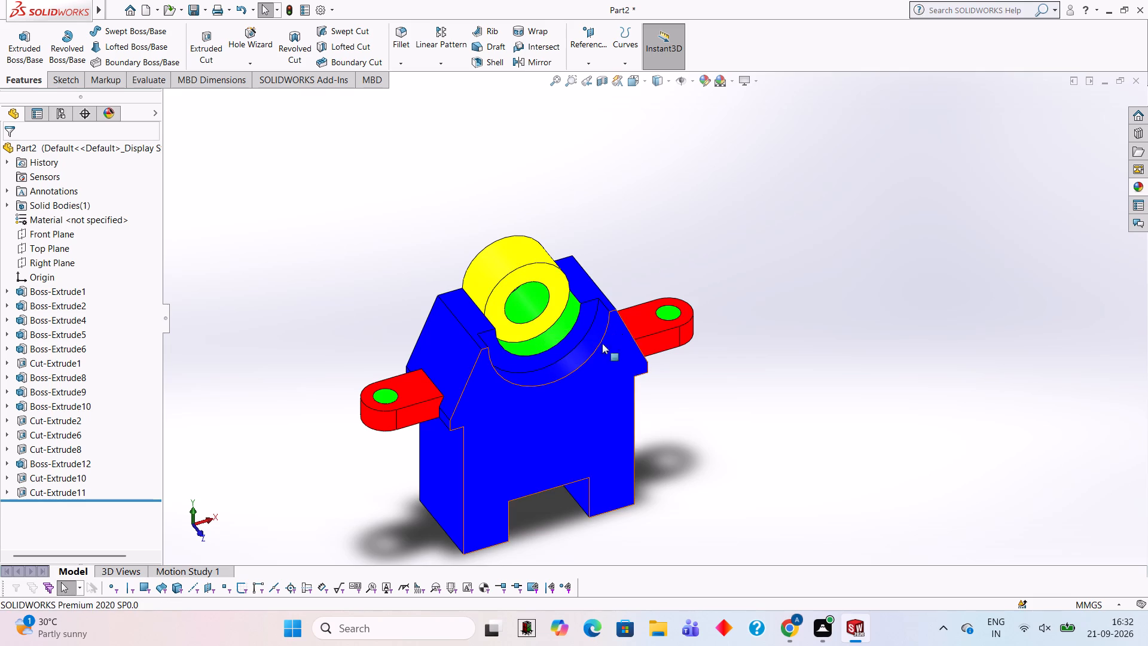
Apply the Amber LED appearance to the outer curved wall of the stepped recess on the block's front.
{"action": "scroll", "coordinate": [635, 340], "scroll_direction": "down", "scroll_amount": 1}
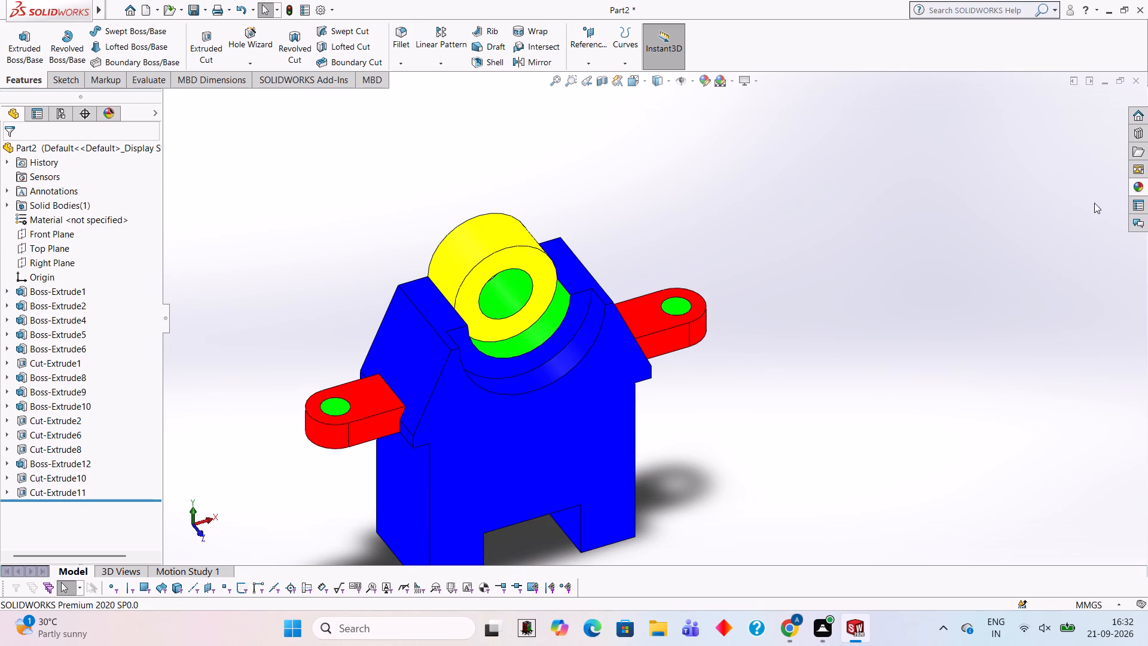
{"action": "left_click", "coordinate": [1140, 185]}
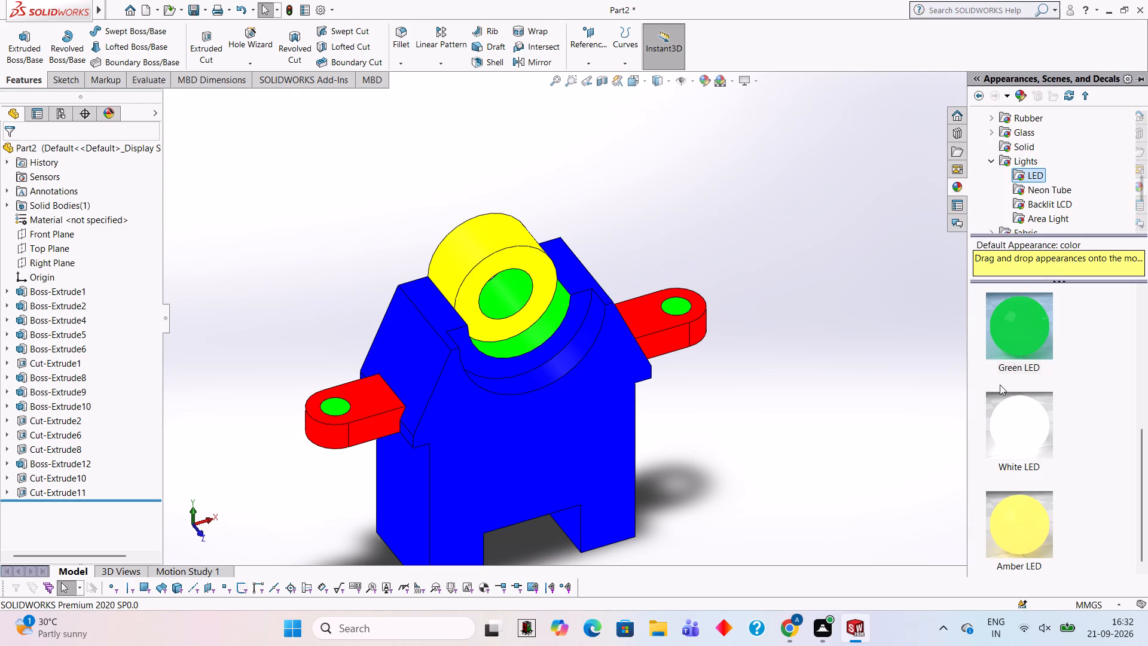
{"action": "left_click_drag", "start_coordinate": [1017, 513], "coordinate": [573, 337]}
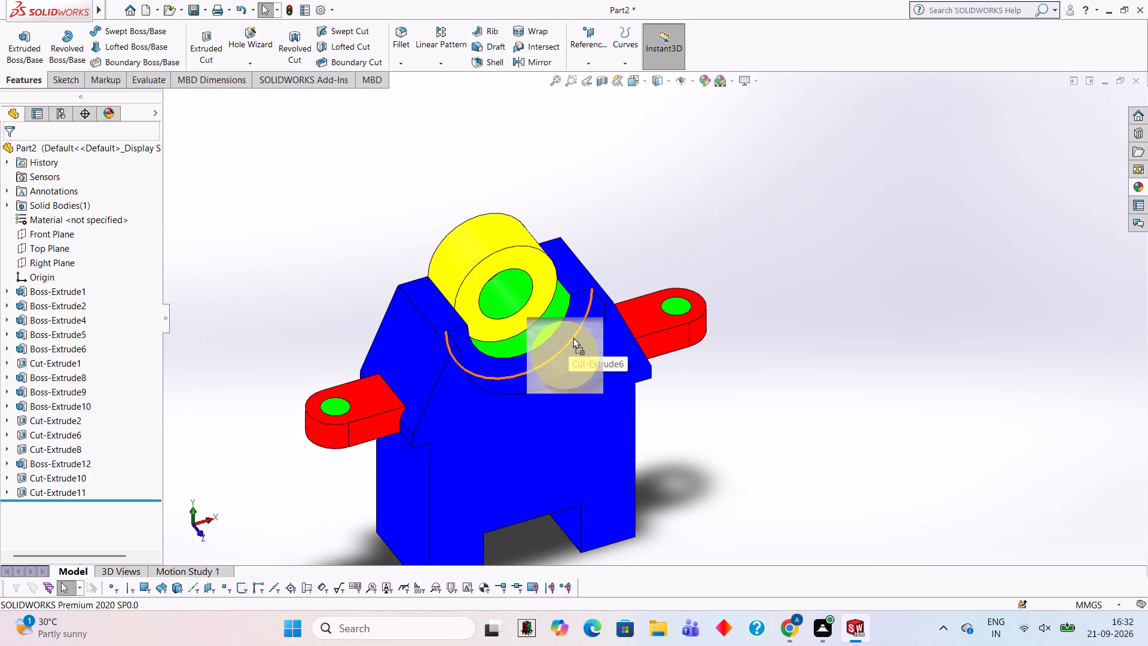
{"action": "left_click_drag", "start_coordinate": [573, 337], "coordinate": [581, 341]}
{"action": "left_click", "coordinate": [581, 341]}
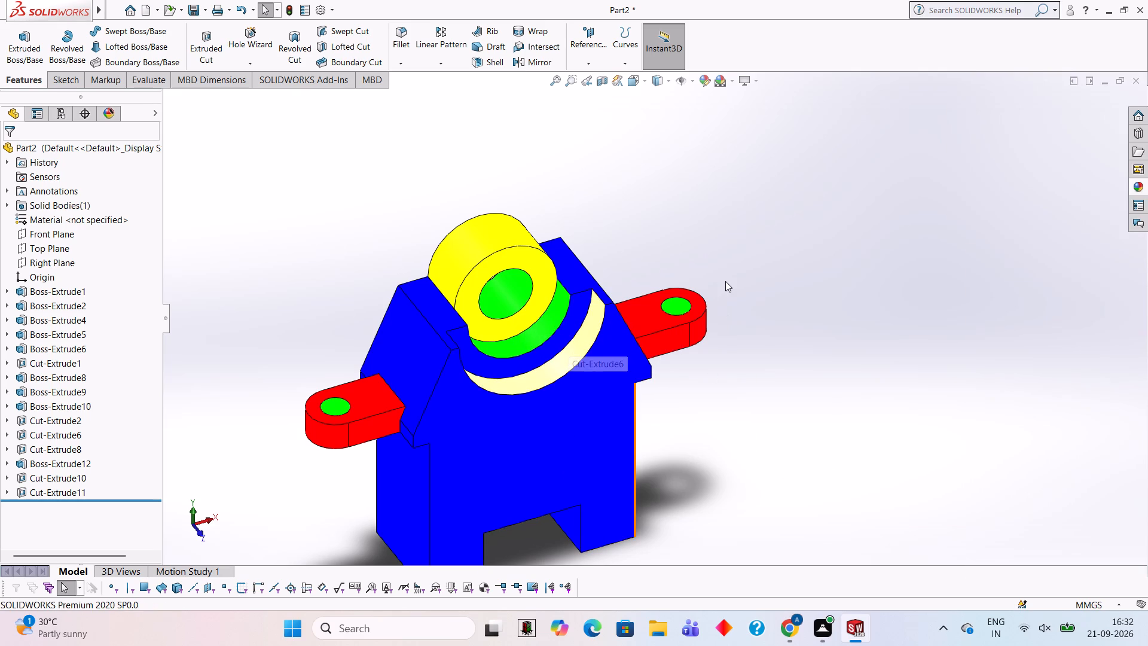
Apply the Yellow LED appearance to the block's left side face below the red lug.
{"action": "middle_click_drag", "start_coordinate": [743, 290], "coordinate": [828, 334]}
{"action": "middle_click_drag", "start_coordinate": [825, 334], "coordinate": [701, 282]}
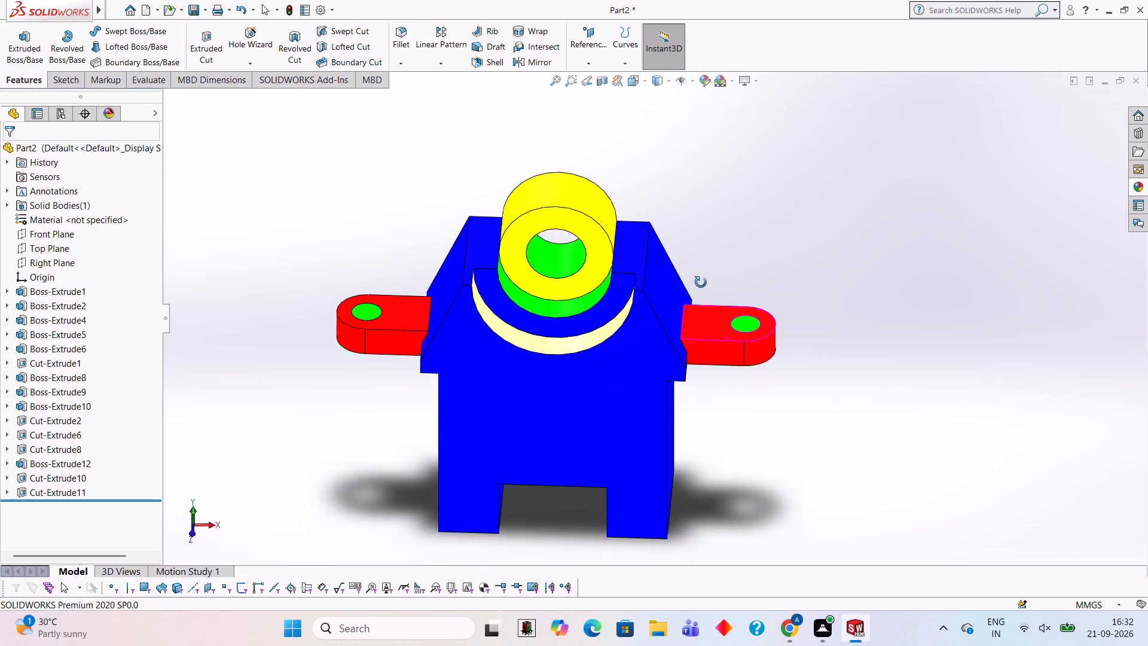
{"action": "middle_click_drag", "start_coordinate": [701, 282], "coordinate": [745, 241]}
{"action": "scroll", "coordinate": [551, 446], "scroll_direction": "up", "scroll_amount": 2}
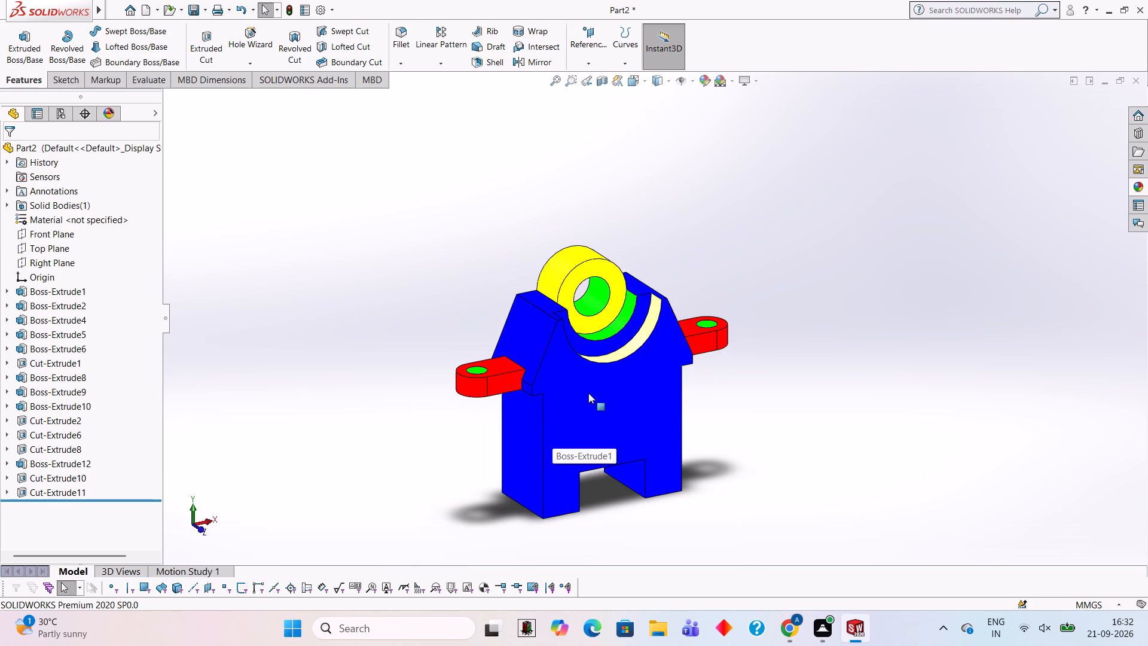
{"action": "left_click", "coordinate": [1142, 188]}
{"action": "scroll", "coordinate": [1027, 478], "scroll_direction": "up", "scroll_amount": 3}
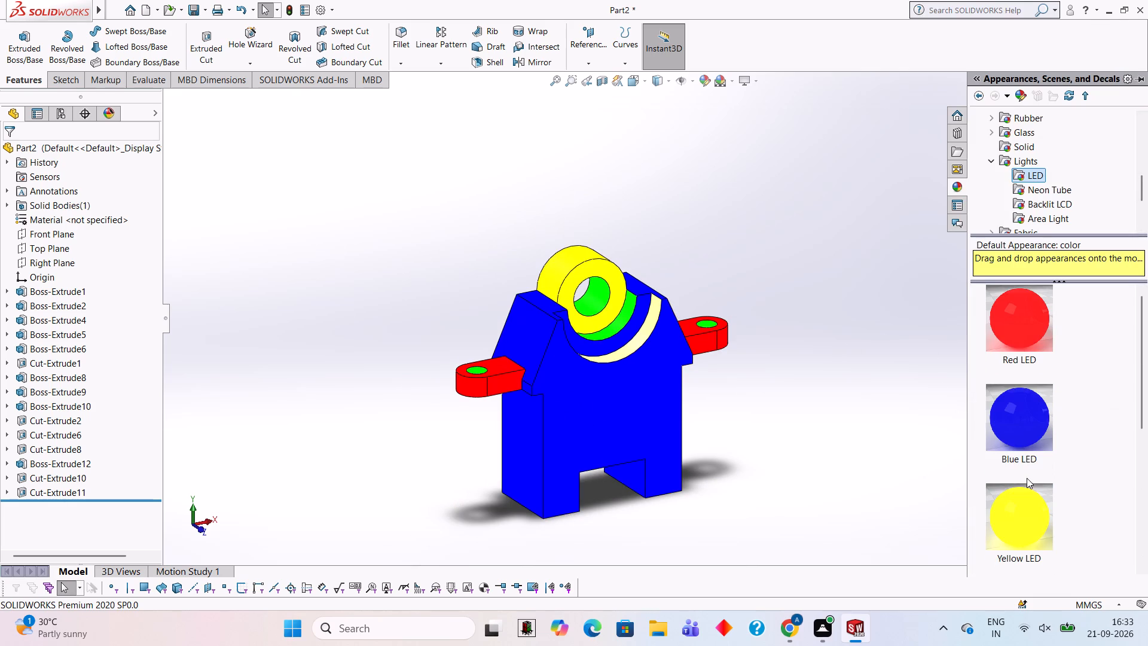
{"action": "left_click_drag", "start_coordinate": [1043, 514], "coordinate": [541, 431]}
{"action": "left_click", "coordinate": [541, 431]}
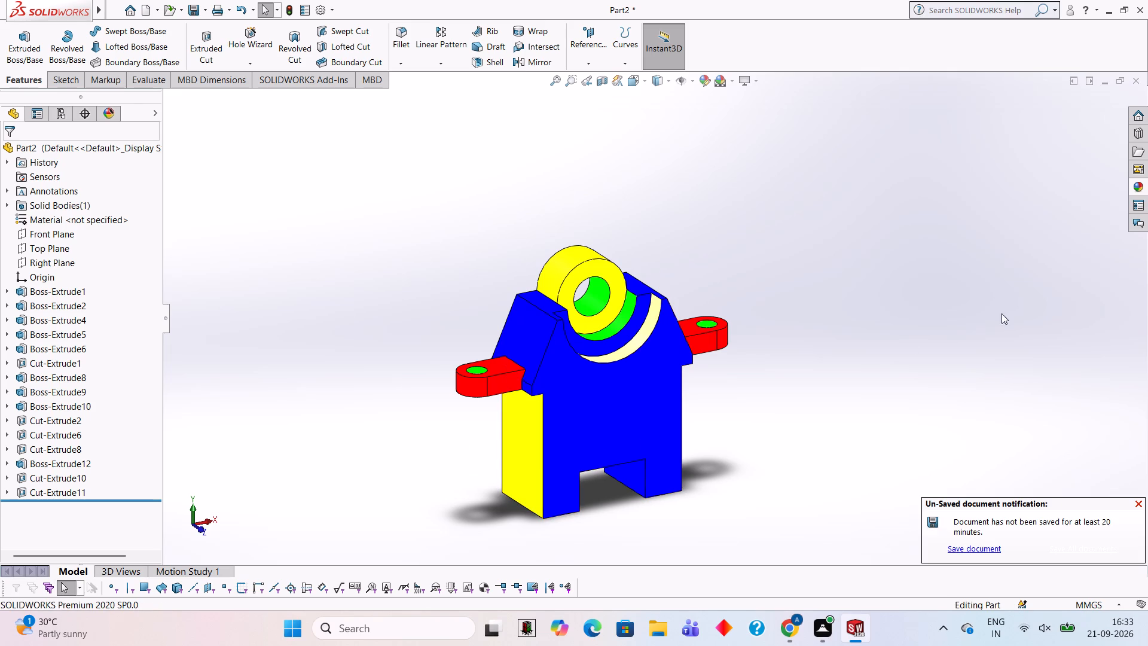
Apply the Yellow LED appearance to the block's right side face below the red lug.
{"action": "middle_click_drag", "start_coordinate": [833, 436], "coordinate": [726, 387]}
{"action": "left_click", "coordinate": [1132, 187]}
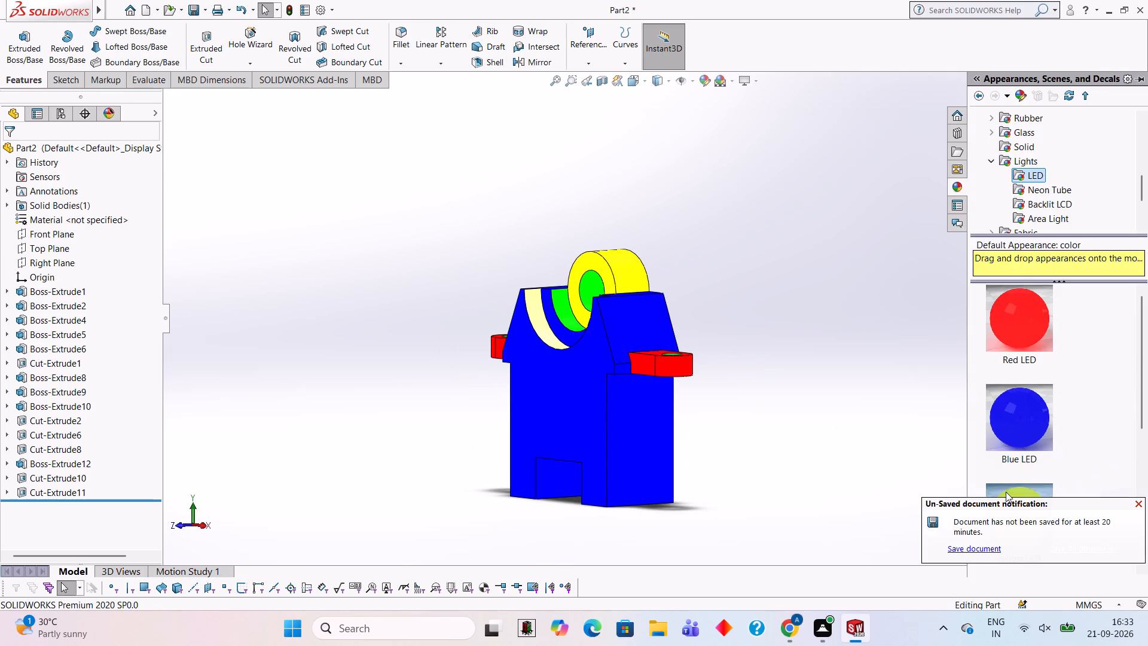
{"action": "scroll", "coordinate": [1025, 457], "scroll_direction": "down", "scroll_amount": 1}
{"action": "scroll", "coordinate": [1007, 400], "scroll_direction": "up", "scroll_amount": 1}
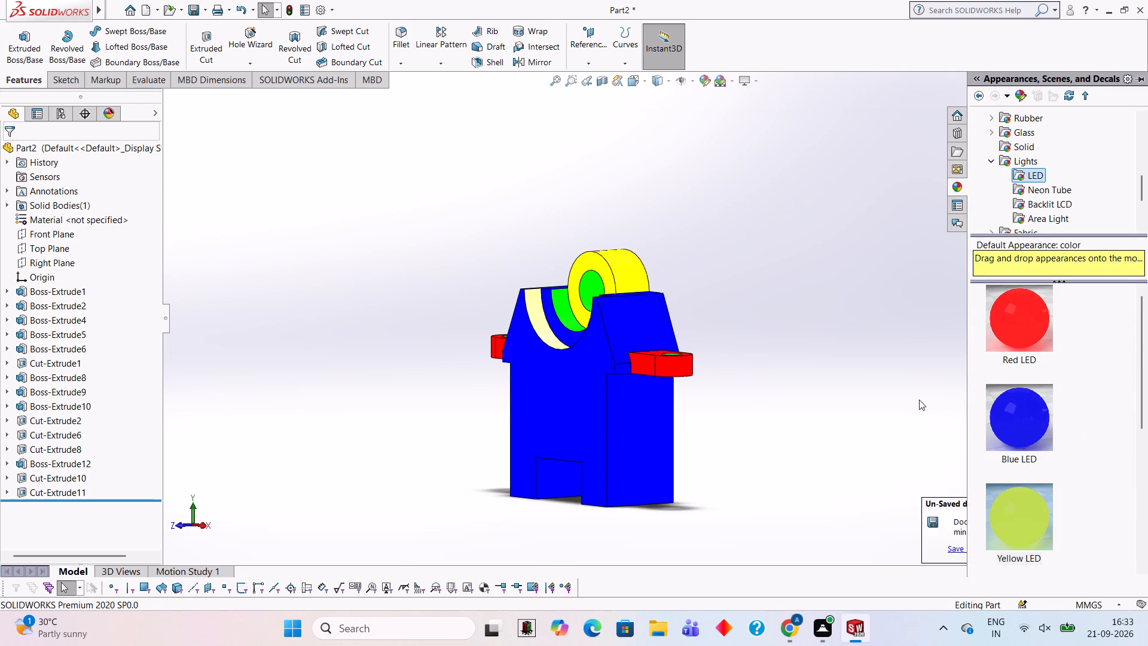
{"action": "scroll", "coordinate": [1030, 494], "scroll_direction": "down", "scroll_amount": 1}
{"action": "left_click_drag", "start_coordinate": [1028, 380], "coordinate": [1027, 380]}
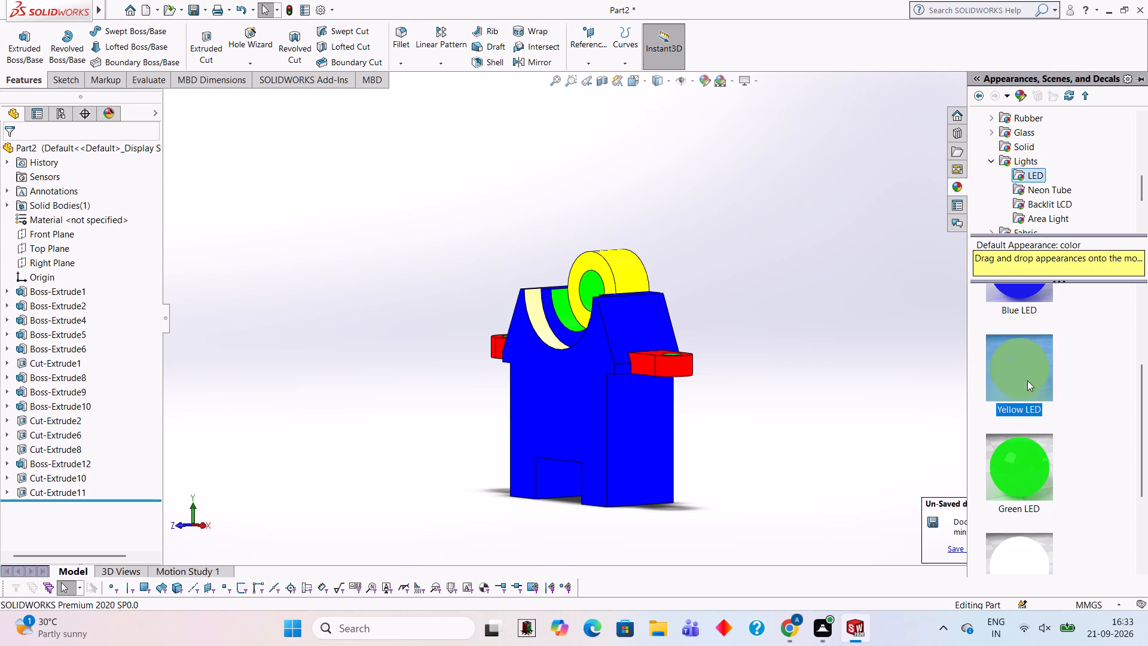
{"action": "left_click_drag", "start_coordinate": [1027, 380], "coordinate": [667, 457]}
{"action": "left_click", "coordinate": [667, 457]}
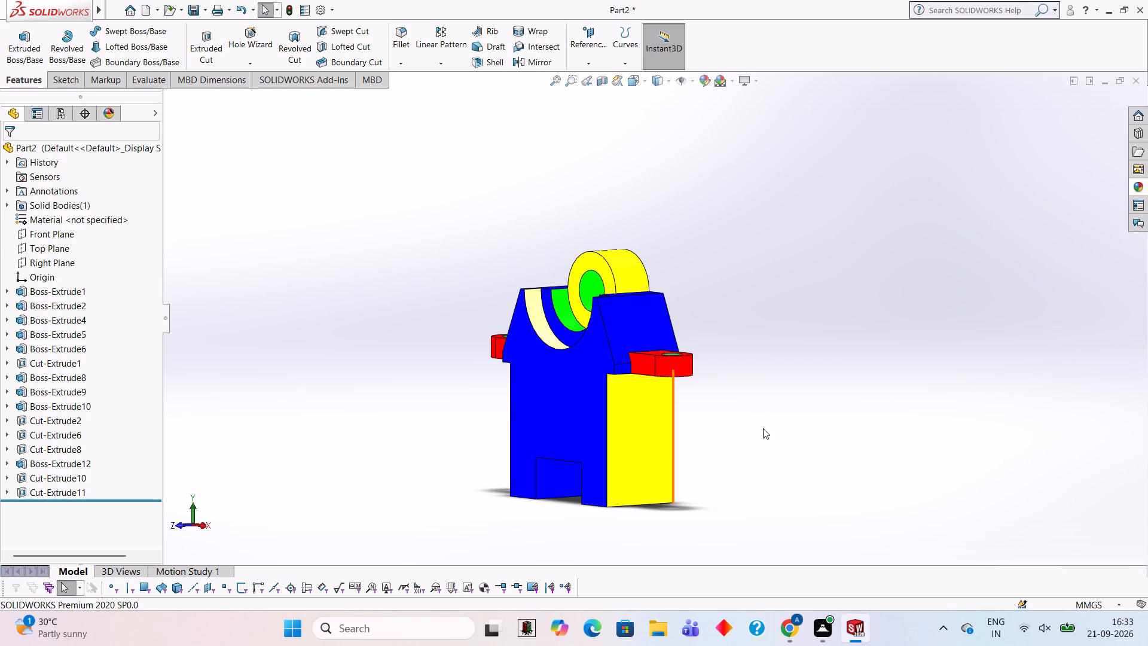
Apply the Yellow LED appearance to only the ceiling face of the notch in the block's base.
{"action": "middle_click_drag", "start_coordinate": [816, 402], "coordinate": [886, 399]}
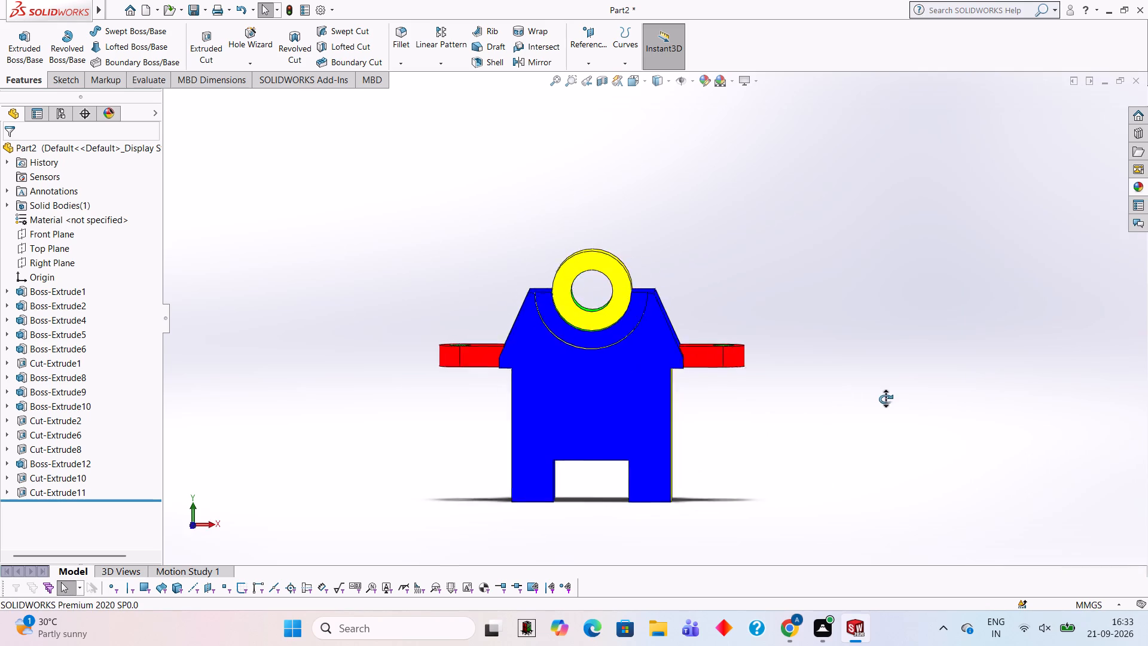
{"action": "middle_click_drag", "start_coordinate": [886, 399], "coordinate": [832, 298]}
{"action": "middle_click", "coordinate": [832, 293]}
{"action": "middle_click", "coordinate": [832, 292]}
{"action": "middle_click", "coordinate": [832, 292]}
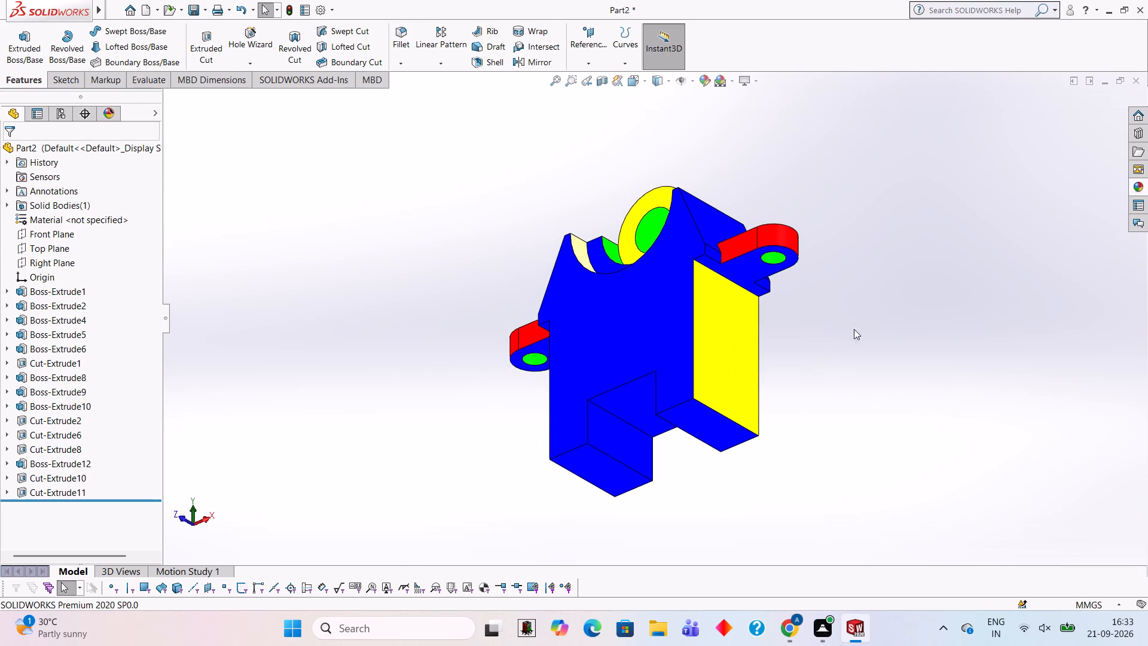
{"action": "left_click", "coordinate": [1140, 181]}
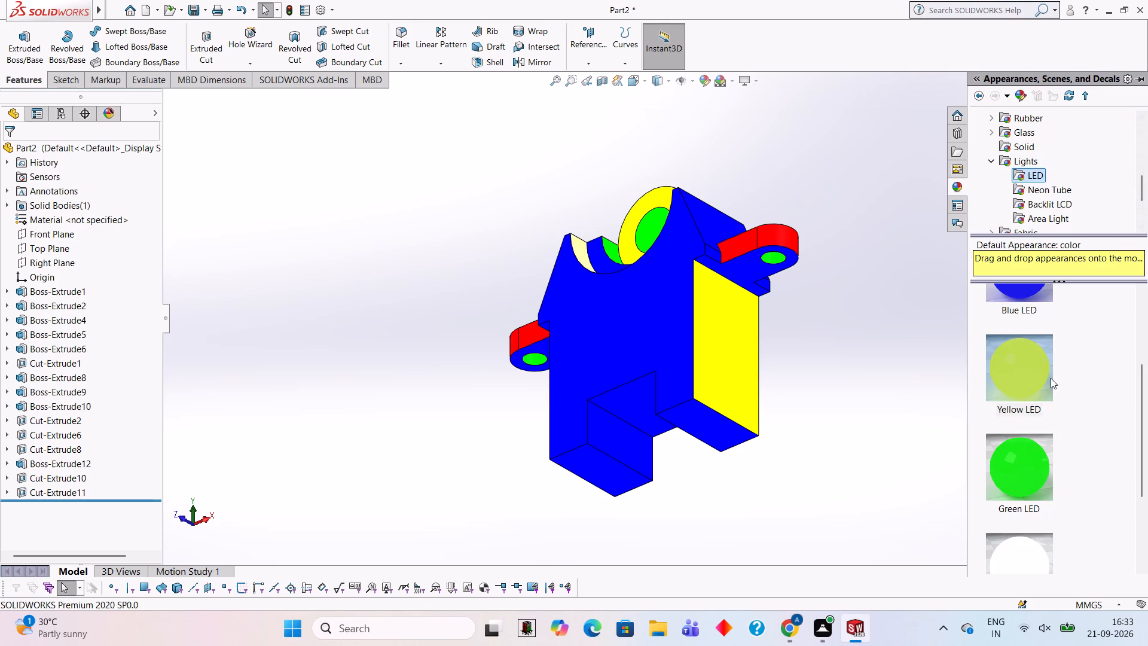
{"action": "left_click_drag", "start_coordinate": [1049, 378], "coordinate": [656, 413]}
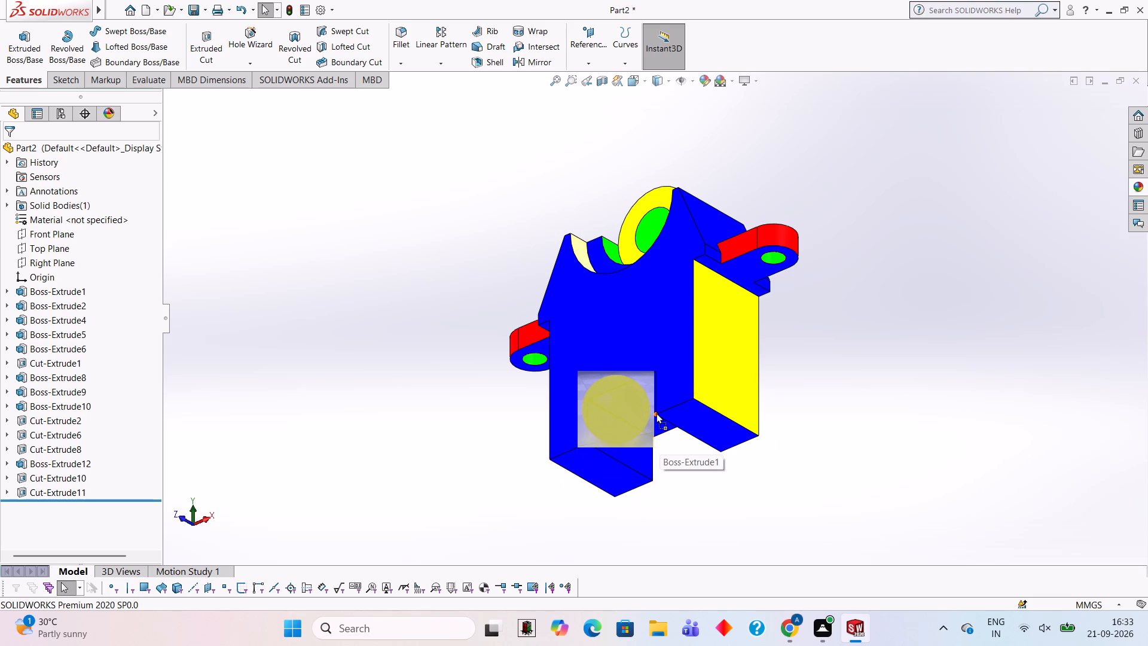
{"action": "left_click_drag", "start_coordinate": [656, 413], "coordinate": [656, 415]}
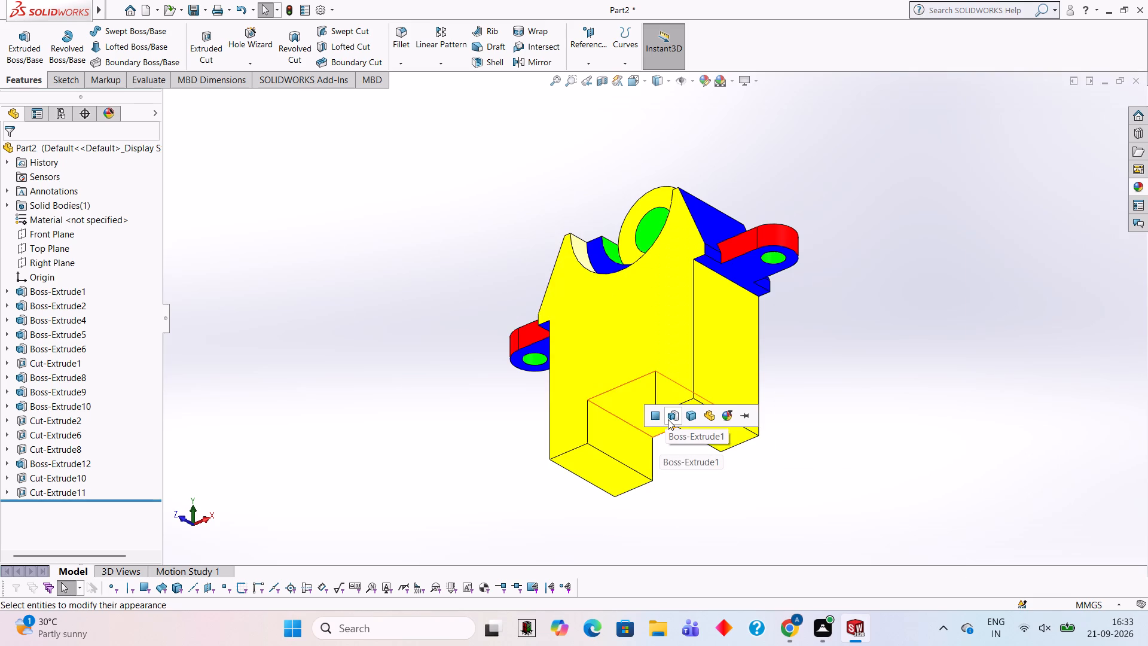
{"action": "left_click", "coordinate": [657, 416]}
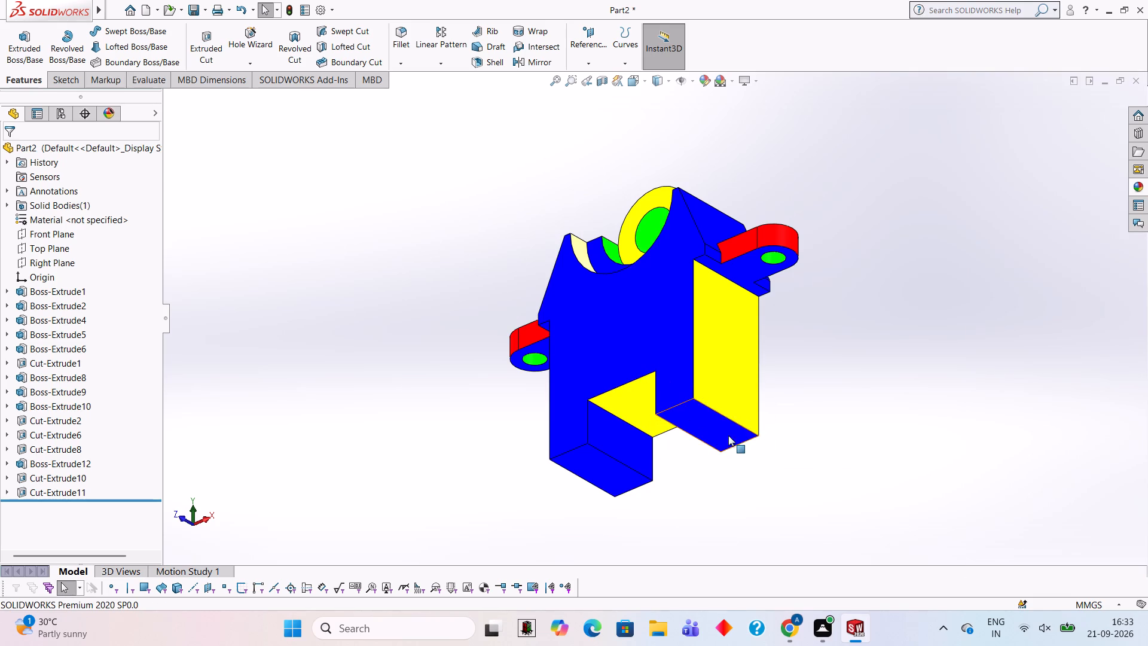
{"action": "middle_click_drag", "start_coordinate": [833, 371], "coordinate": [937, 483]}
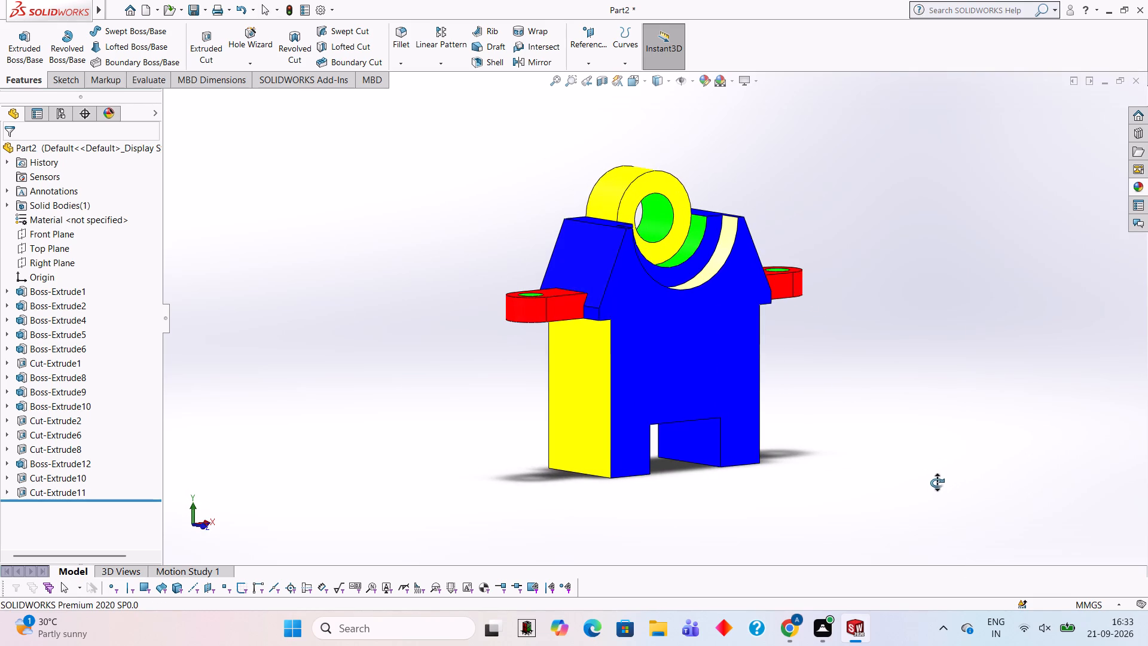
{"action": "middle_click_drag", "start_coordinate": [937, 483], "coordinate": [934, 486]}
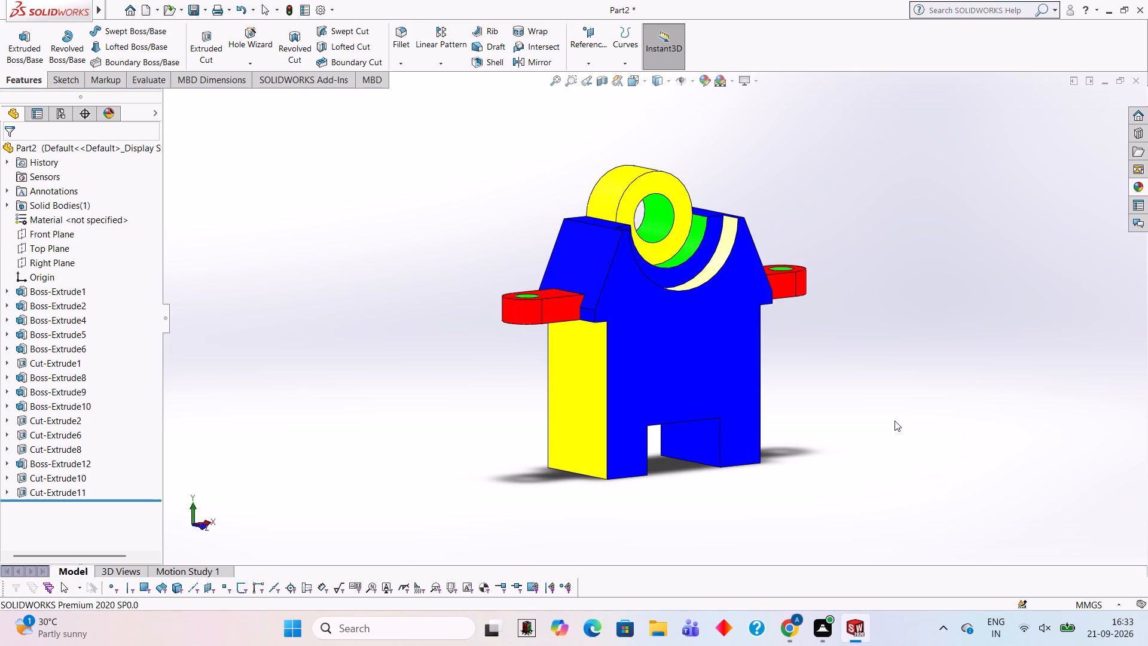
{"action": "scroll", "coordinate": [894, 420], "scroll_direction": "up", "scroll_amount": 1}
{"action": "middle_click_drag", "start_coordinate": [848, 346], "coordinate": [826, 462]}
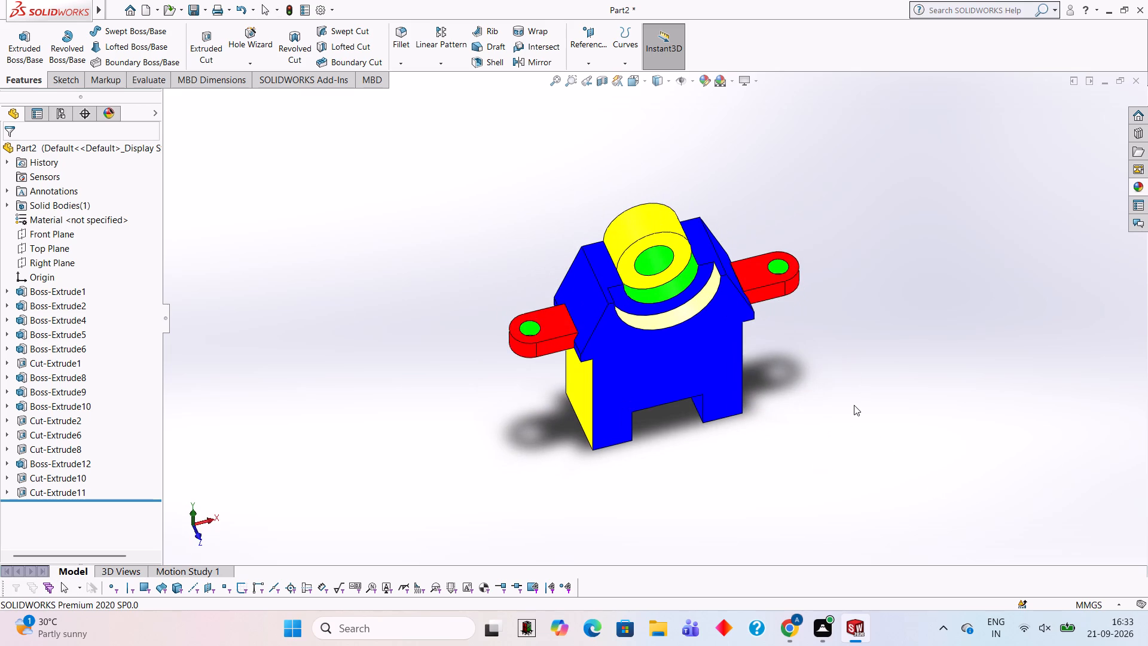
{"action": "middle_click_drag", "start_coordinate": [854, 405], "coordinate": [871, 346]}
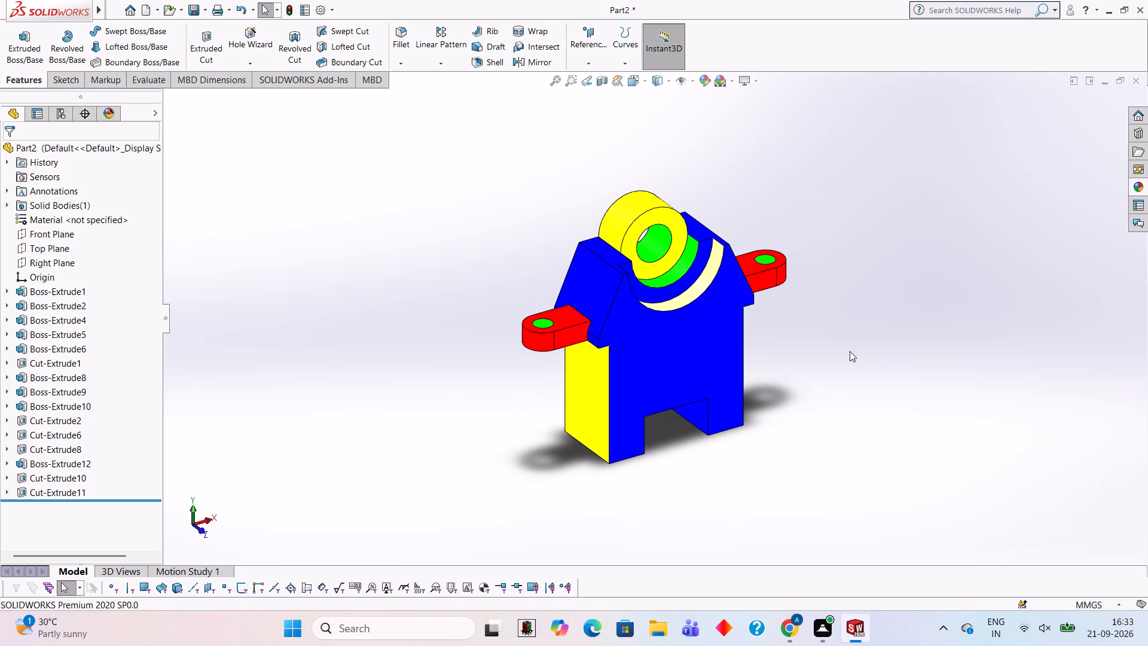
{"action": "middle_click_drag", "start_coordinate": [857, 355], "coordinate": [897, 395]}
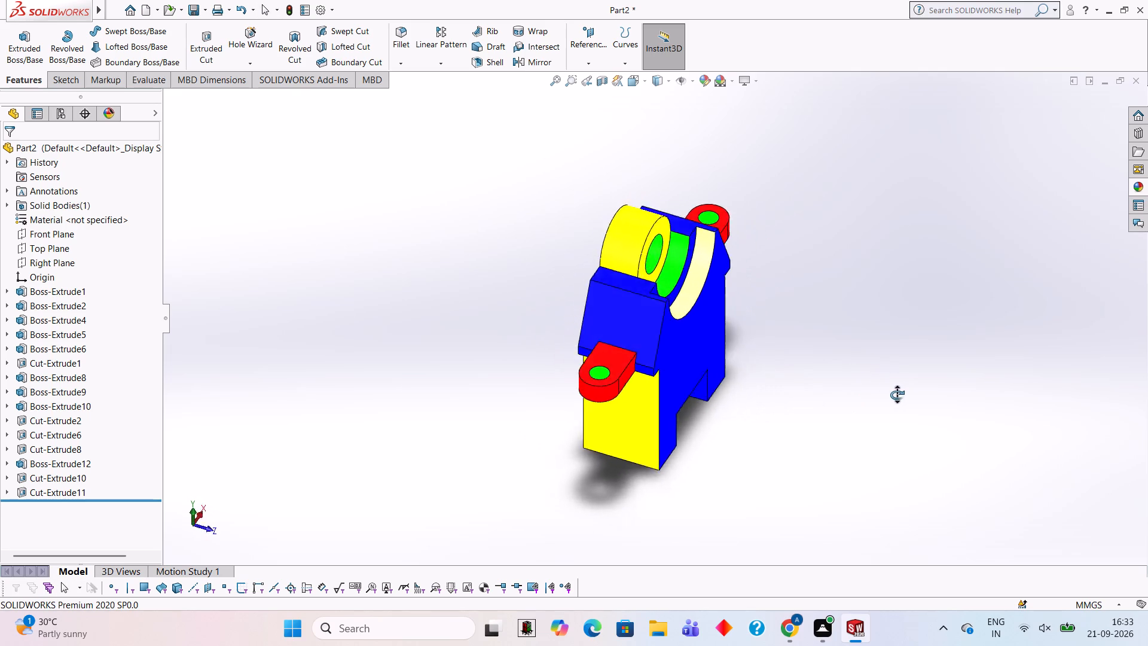
Examine the coloured block, lugs, recess and cylinder from several angles and distances.
{"action": "middle_click_drag", "start_coordinate": [897, 395], "coordinate": [857, 380]}
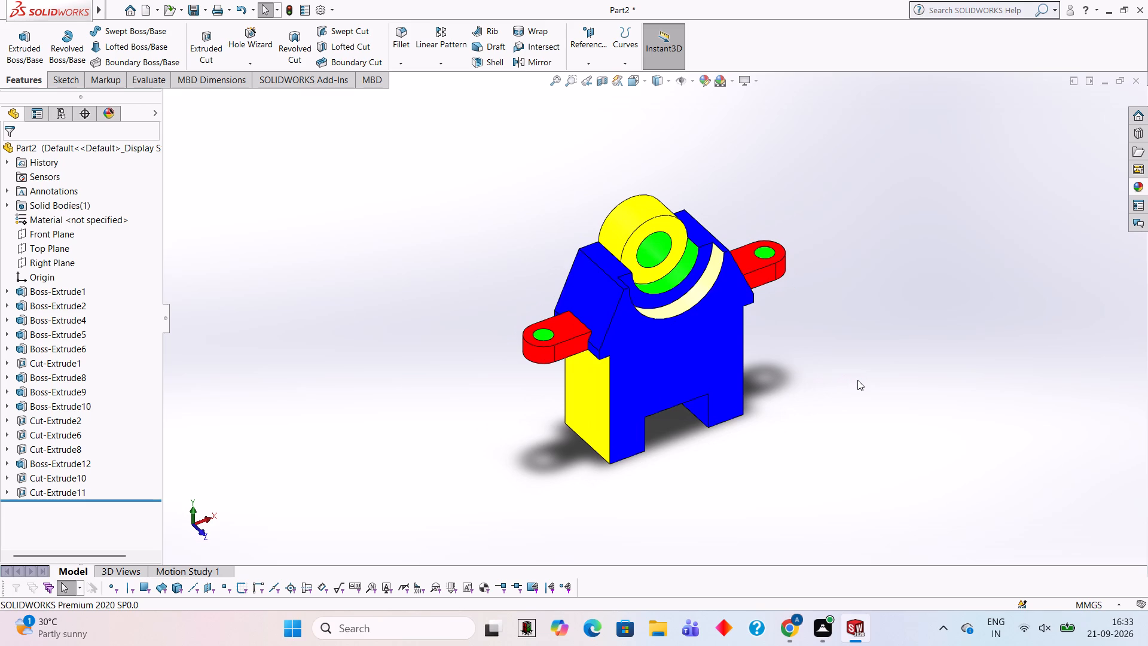
{"action": "middle_click_drag", "start_coordinate": [828, 395], "coordinate": [856, 412]}
{"action": "scroll", "coordinate": [855, 412], "scroll_direction": "up", "scroll_amount": 2}
{"action": "middle_click_drag", "start_coordinate": [855, 412], "coordinate": [833, 413]}
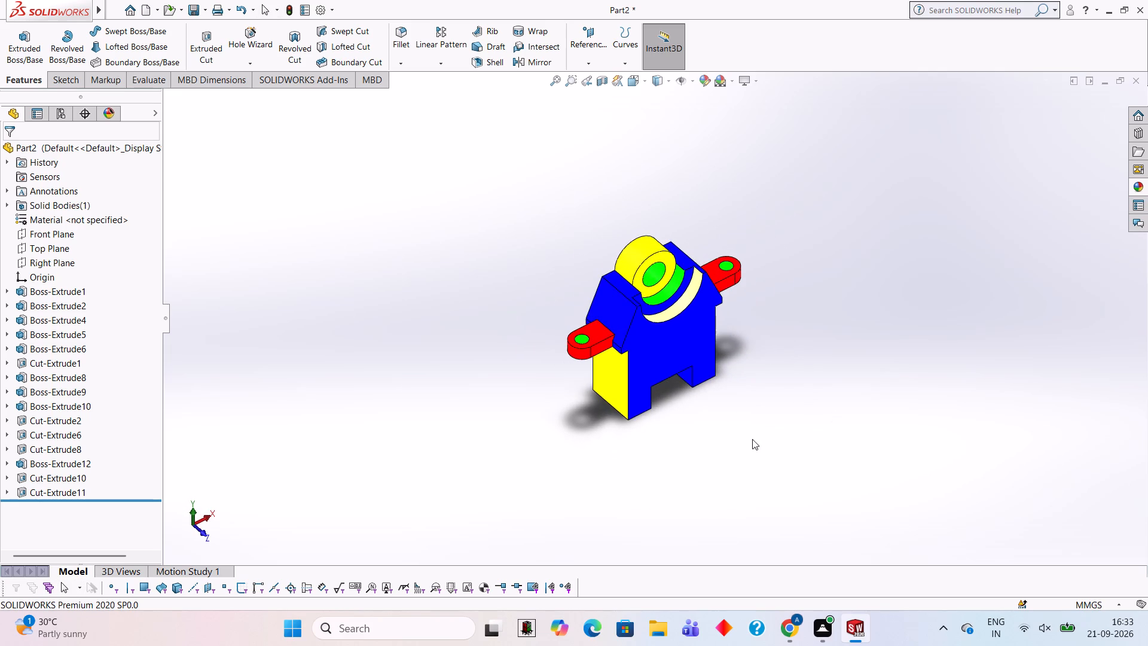
{"action": "middle_click_drag", "start_coordinate": [737, 450], "coordinate": [736, 444]}
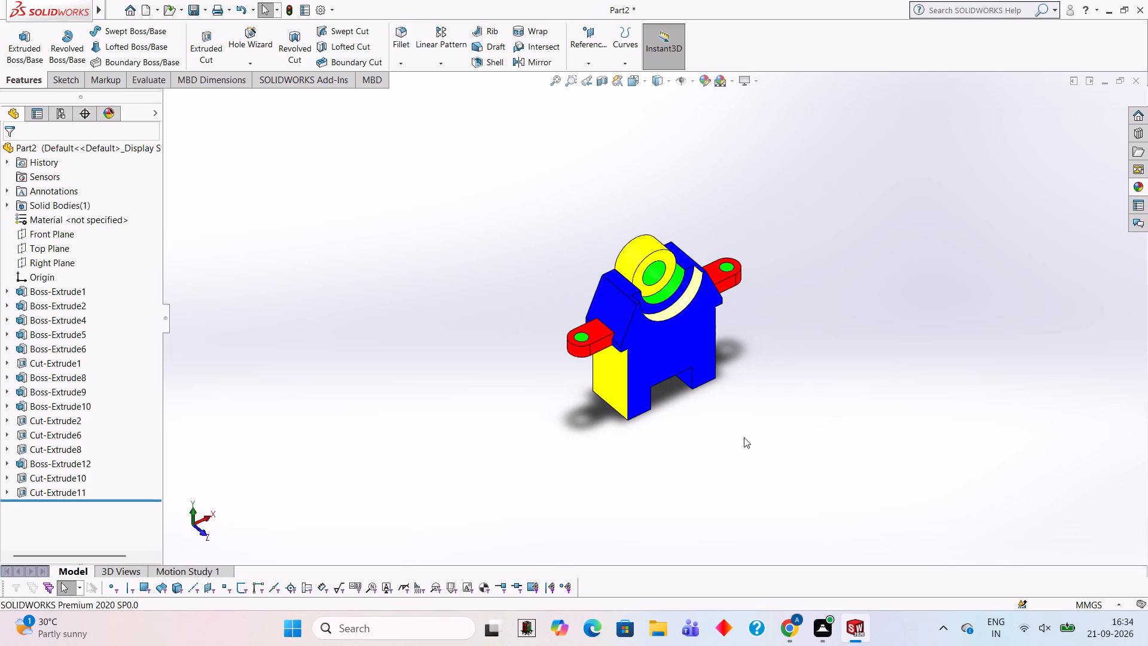
{"action": "scroll", "coordinate": [744, 437], "scroll_direction": "up", "scroll_amount": 1}
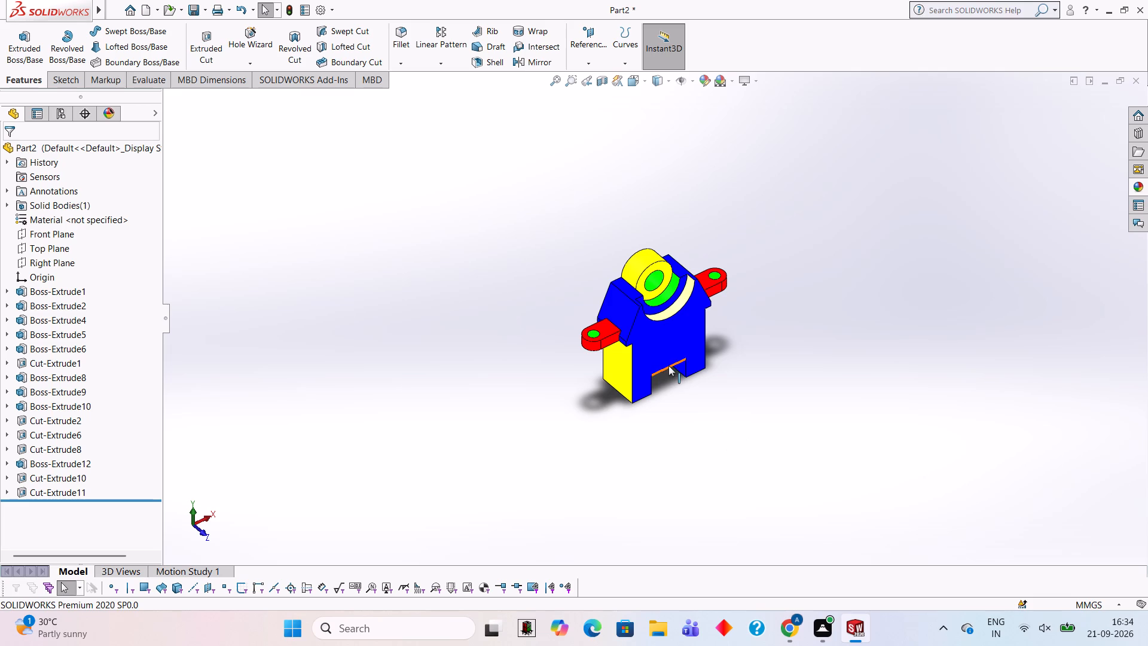
{"action": "middle_click_drag", "start_coordinate": [571, 261], "coordinate": [546, 245]}
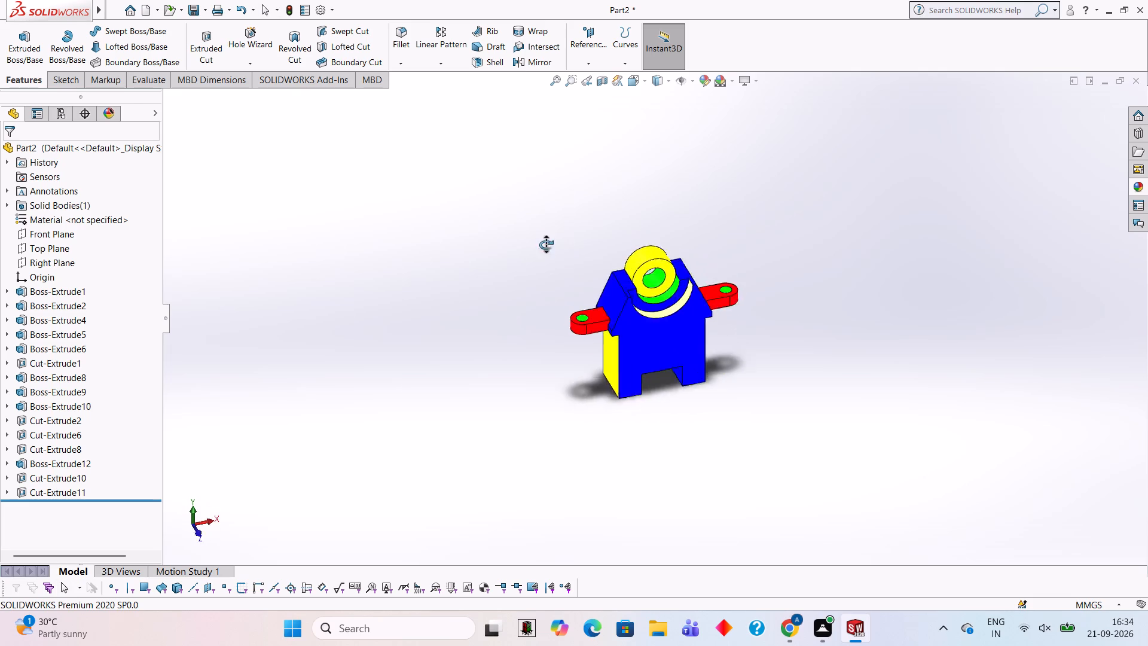
{"action": "middle_click_drag", "start_coordinate": [546, 245], "coordinate": [587, 303]}
{"action": "middle_click_drag", "start_coordinate": [635, 492], "coordinate": [627, 490]}
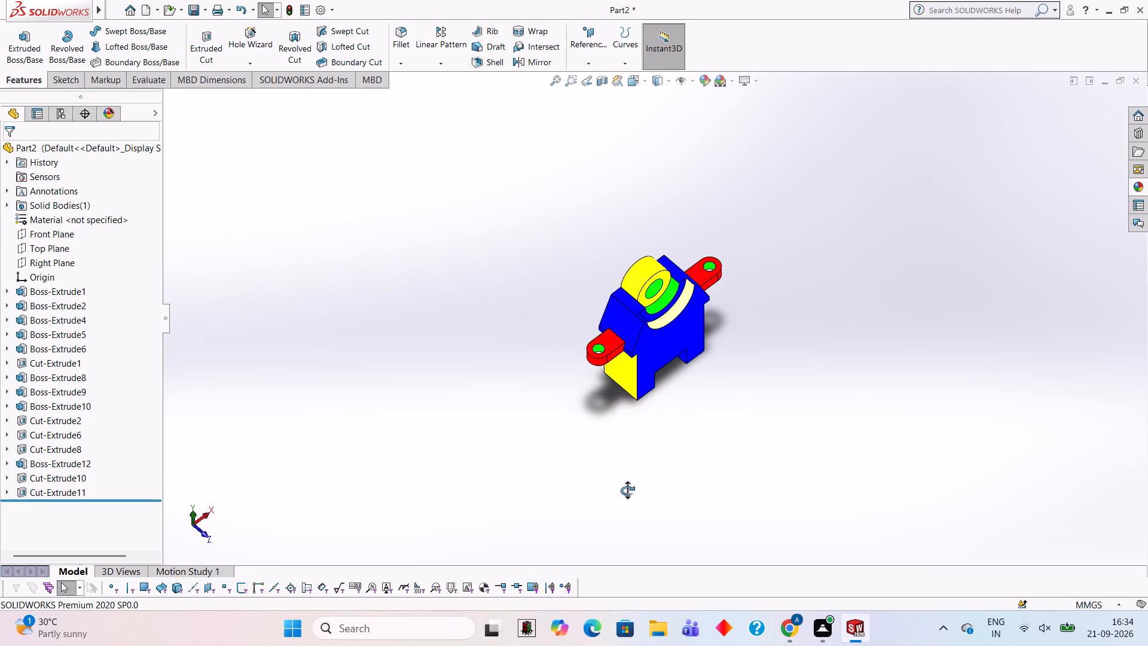
{"action": "middle_click_drag", "start_coordinate": [627, 490], "coordinate": [637, 429]}
{"action": "scroll", "coordinate": [632, 425], "scroll_direction": "up", "scroll_amount": 1}
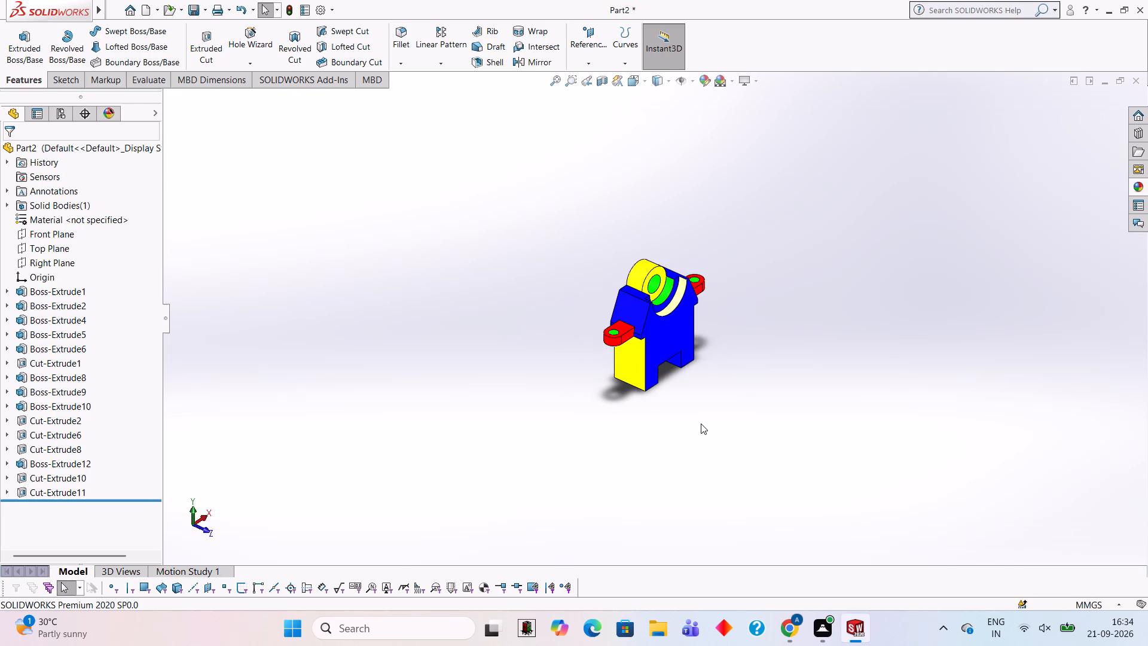
{"action": "middle_click_drag", "start_coordinate": [701, 423], "coordinate": [680, 423]}
{"action": "scroll", "coordinate": [683, 426], "scroll_direction": "up", "scroll_amount": 1}
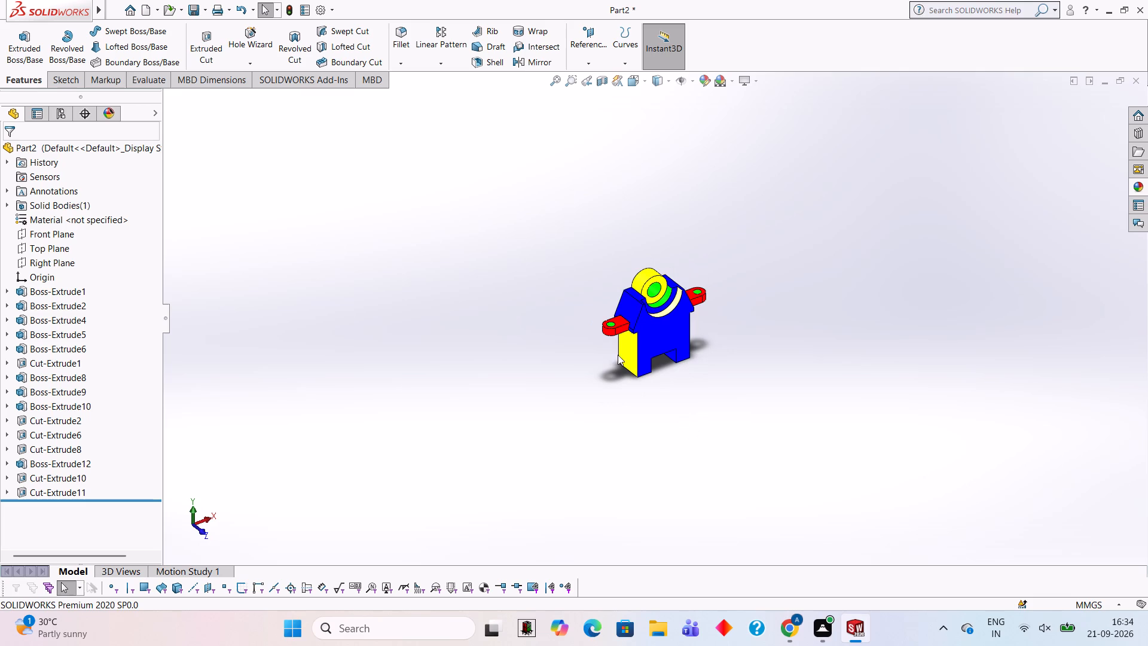
{"action": "scroll", "coordinate": [636, 367], "scroll_direction": "down", "scroll_amount": 1}
{"action": "scroll", "coordinate": [707, 221], "scroll_direction": "down", "scroll_amount": 2}
{"action": "scroll", "coordinate": [599, 492], "scroll_direction": "down", "scroll_amount": 1}
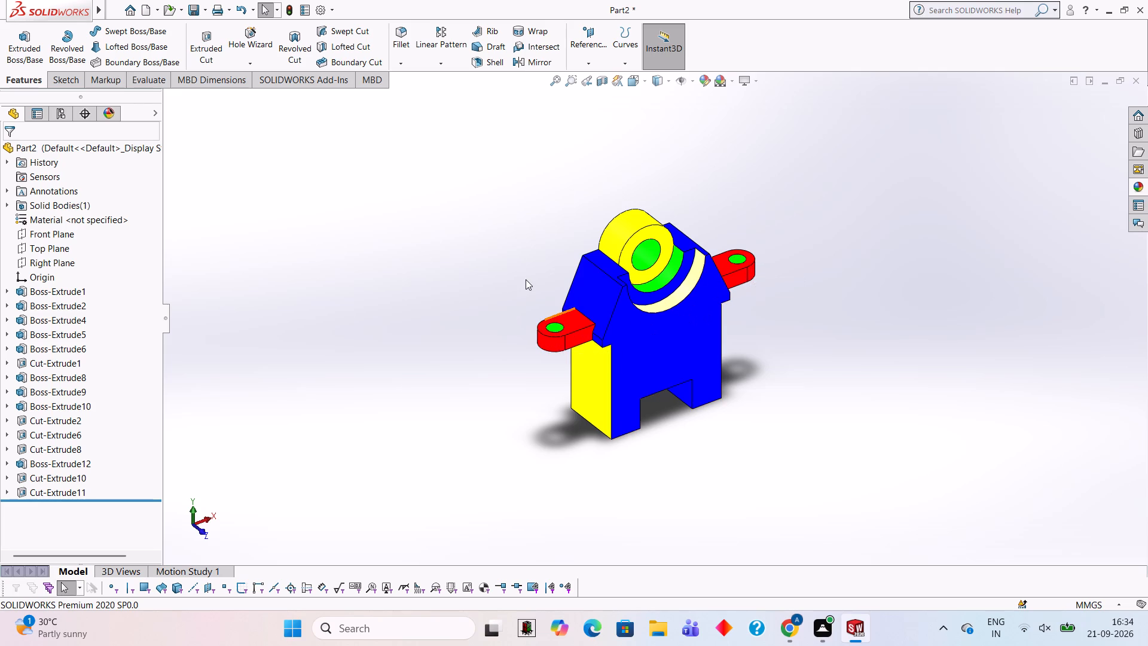
{"action": "scroll", "coordinate": [526, 279], "scroll_direction": "up", "scroll_amount": 1}
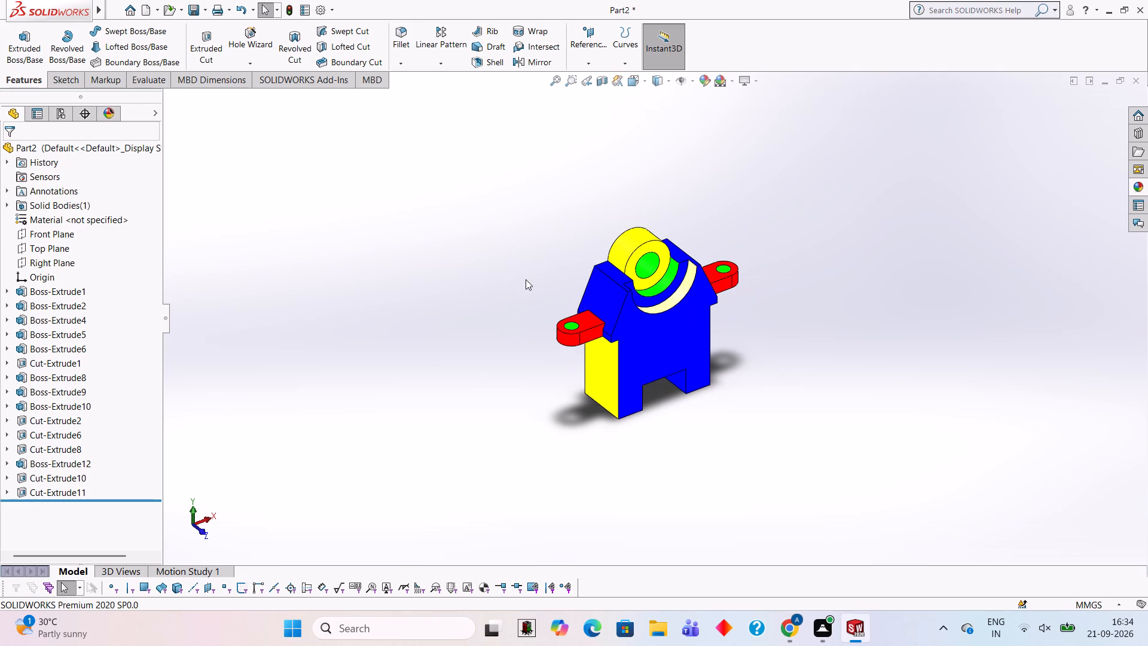
{"action": "scroll", "coordinate": [532, 308], "scroll_direction": "down", "scroll_amount": 1}
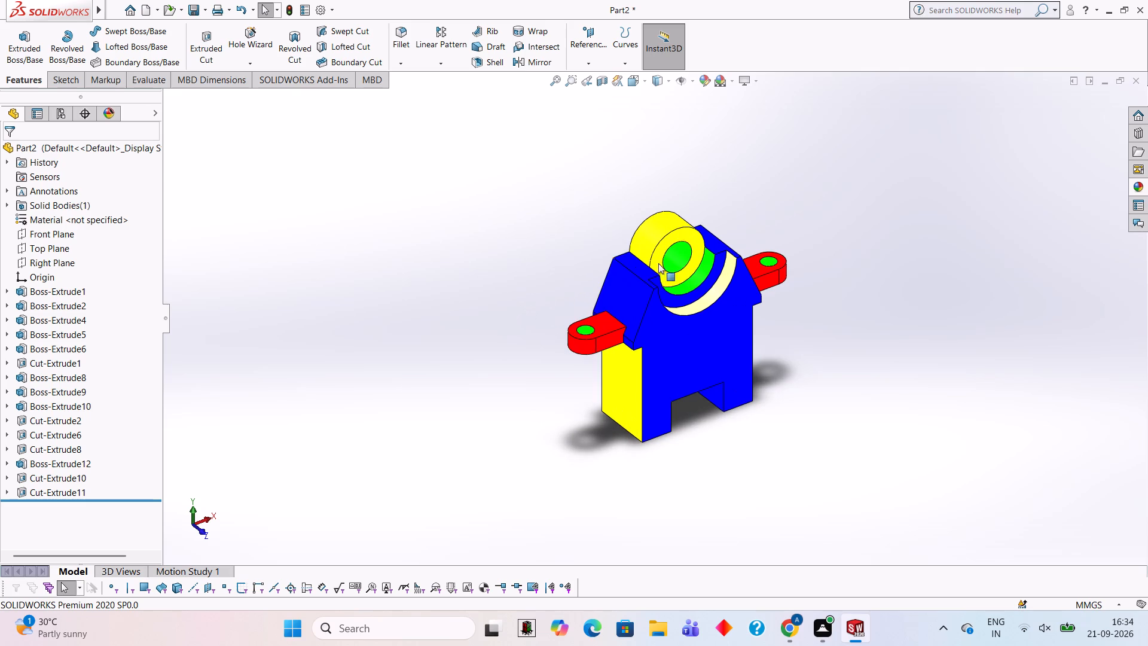
{"action": "scroll", "coordinate": [697, 288], "scroll_direction": "down", "scroll_amount": 1}
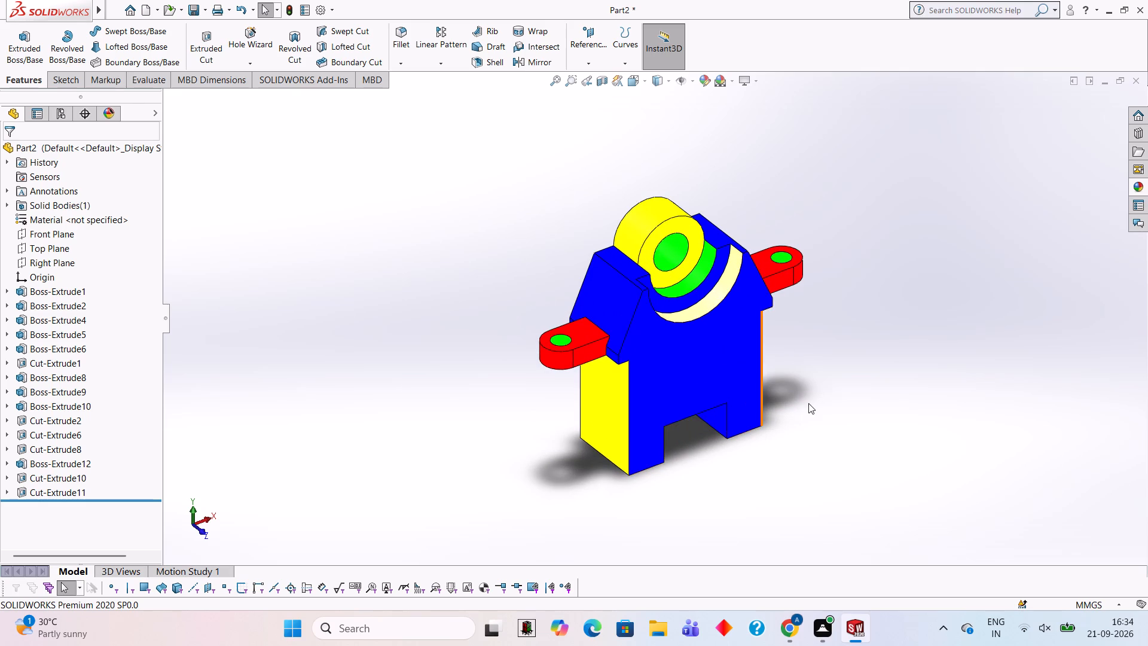
Apply the Yellow LED appearance to the inner wall of the base notch on the left leg.
{"action": "middle_click_drag", "start_coordinate": [808, 403], "coordinate": [697, 237]}
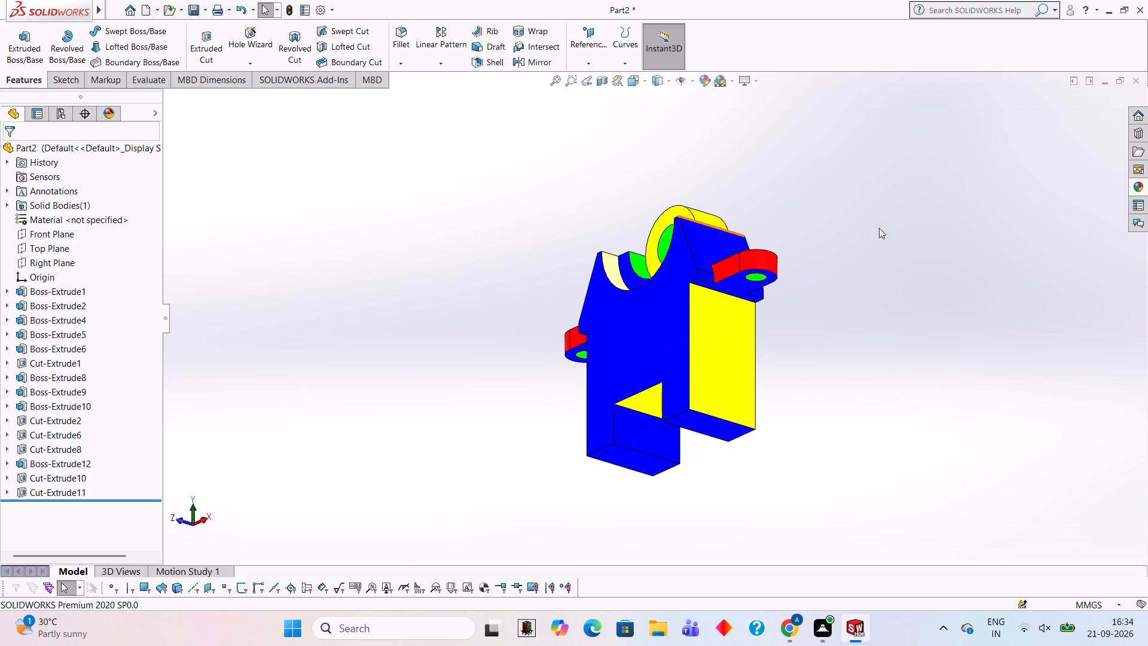
{"action": "left_click", "coordinate": [1141, 186]}
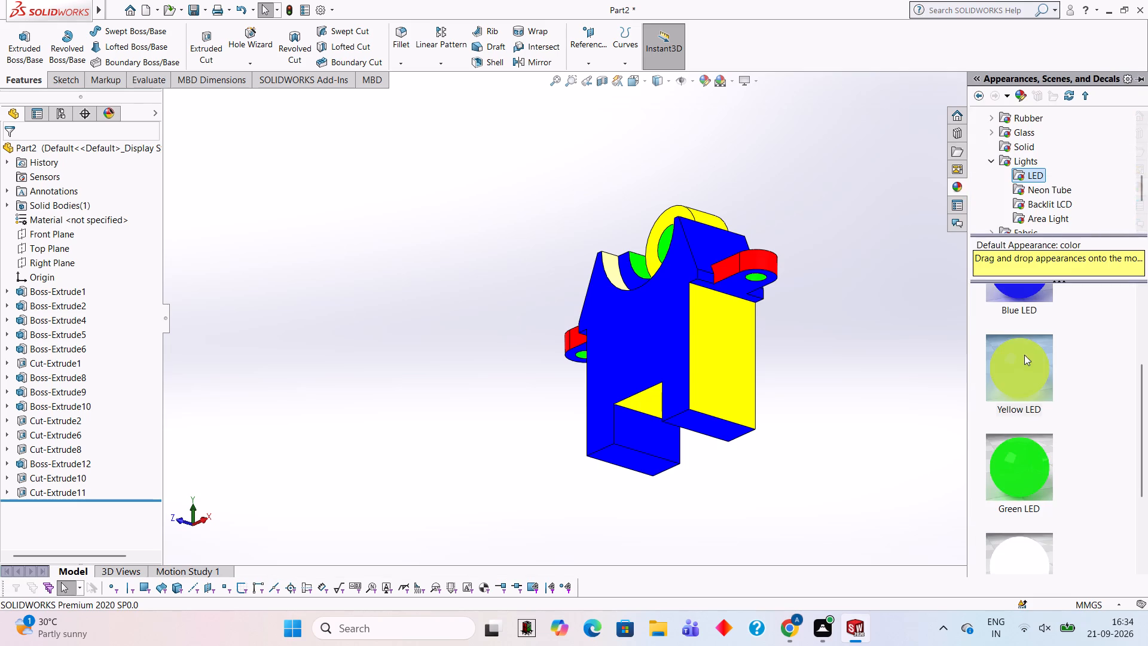
{"action": "left_click_drag", "start_coordinate": [1025, 358], "coordinate": [668, 431]}
{"action": "left_click", "coordinate": [668, 431]}
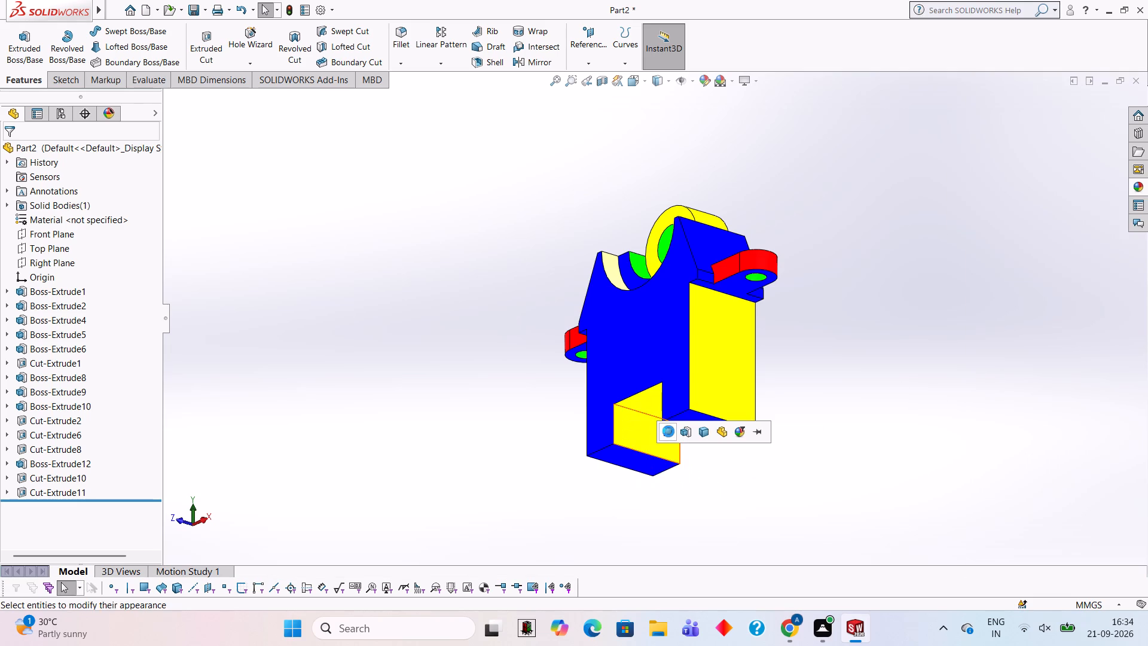
Apply the Yellow LED appearance to the inner wall of the base notch on the right leg.
{"action": "middle_click_drag", "start_coordinate": [768, 414], "coordinate": [880, 404]}
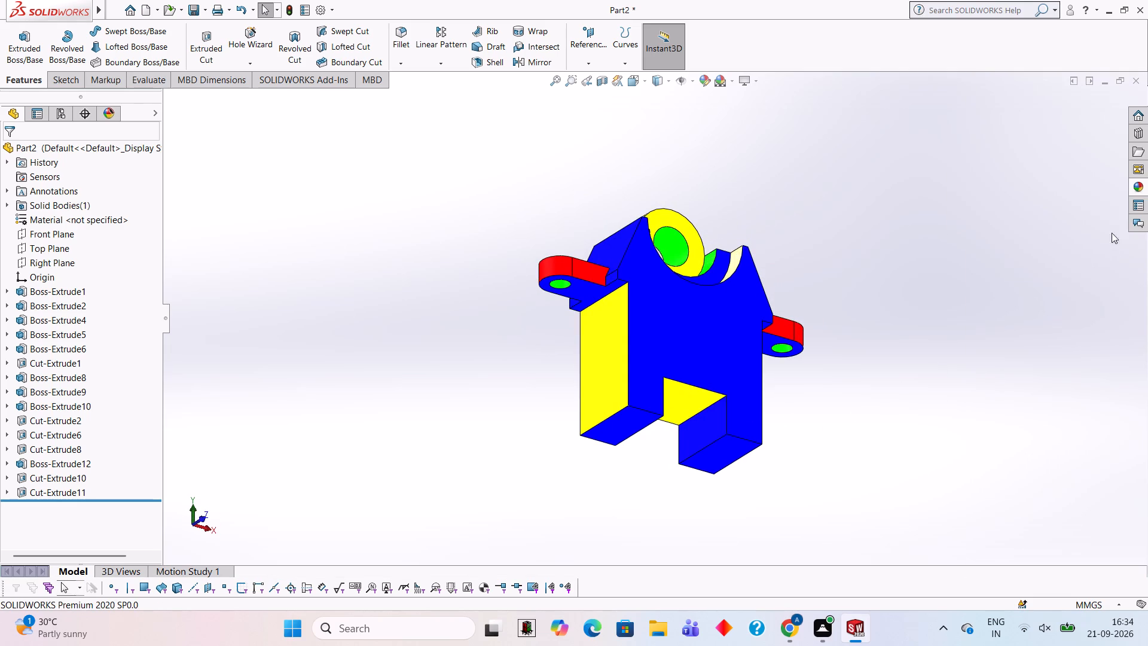
{"action": "left_click", "coordinate": [1141, 187]}
{"action": "left_click_drag", "start_coordinate": [1037, 367], "coordinate": [912, 394]}
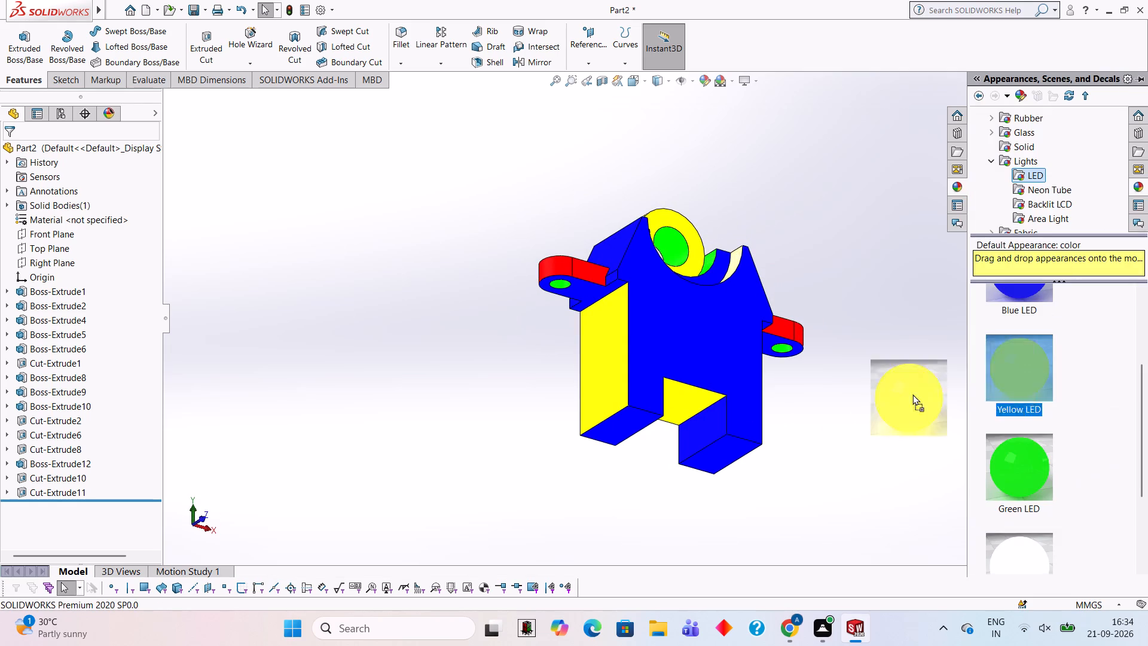
{"action": "left_click_drag", "start_coordinate": [912, 394], "coordinate": [726, 414]}
{"action": "left_click", "coordinate": [725, 414]}
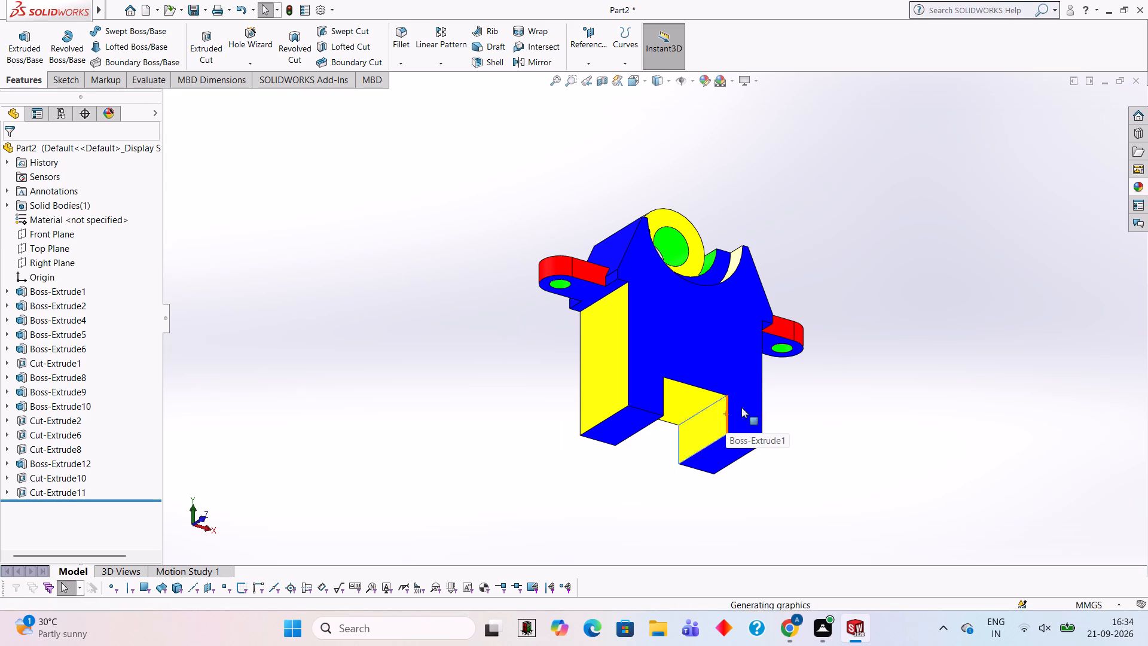
Examine the model's front, recess and side faces to check the applied colours.
{"action": "middle_click_drag", "start_coordinate": [846, 290], "coordinate": [746, 405]}
{"action": "scroll", "coordinate": [519, 248], "scroll_direction": "up", "scroll_amount": 1}
{"action": "middle_click_drag", "start_coordinate": [531, 254], "coordinate": [558, 292]}
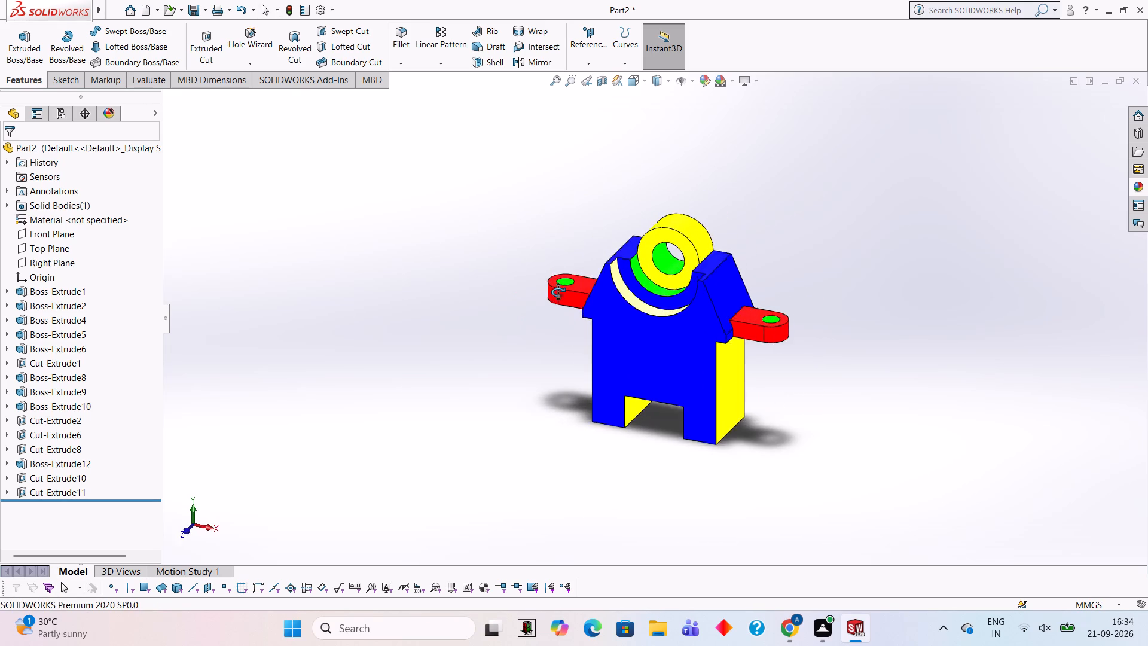
{"action": "middle_click_drag", "start_coordinate": [558, 292], "coordinate": [568, 298]}
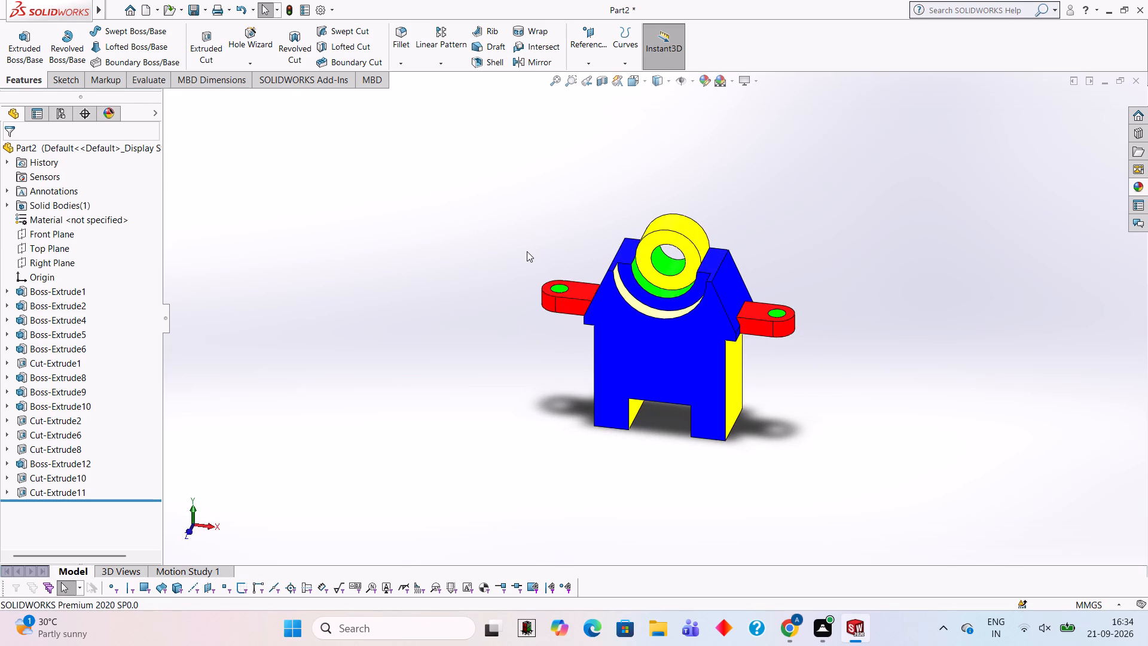
{"action": "middle_click", "coordinate": [518, 244]}
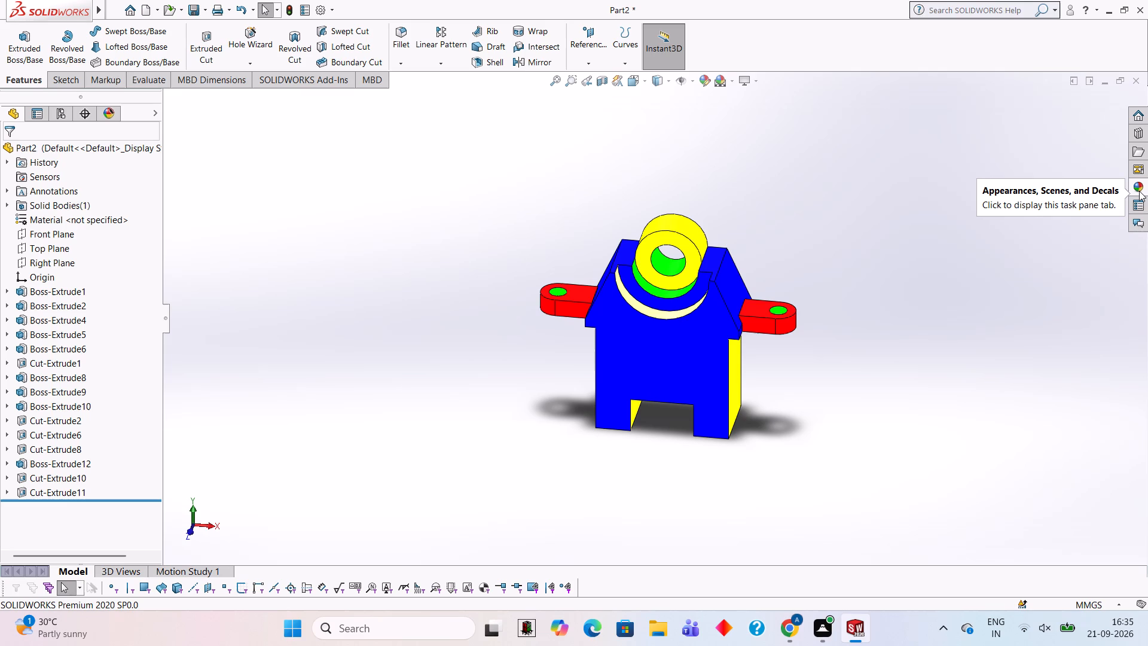
{"action": "left_click", "coordinate": [1141, 189]}
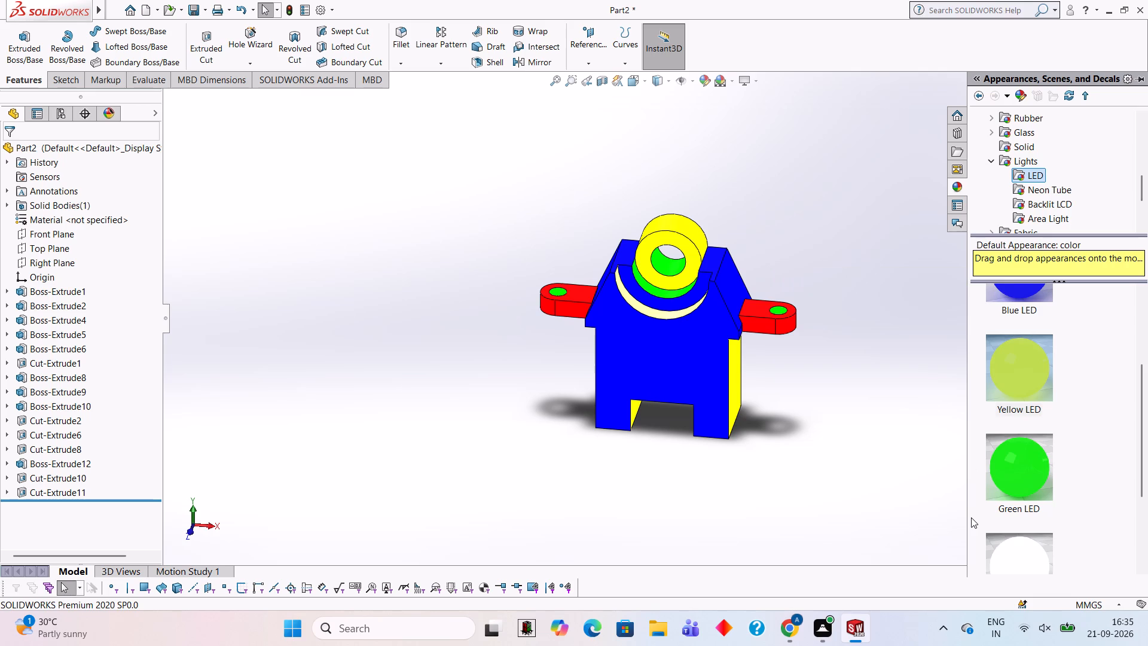
{"action": "left_click", "coordinate": [900, 384]}
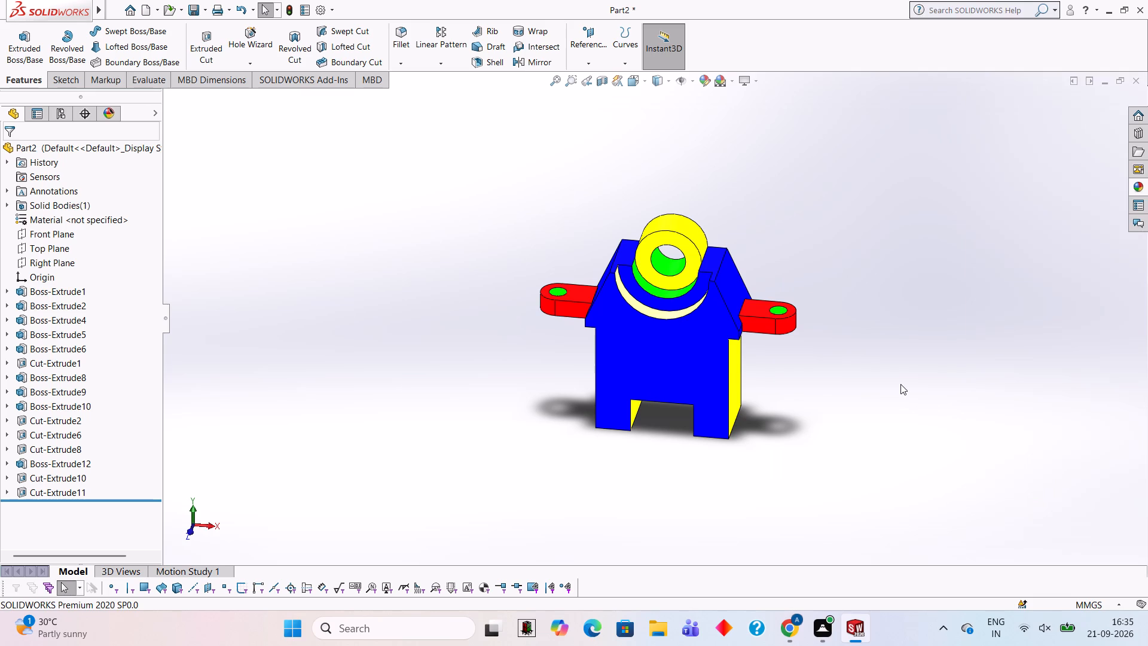
{"action": "left_click_drag", "start_coordinate": [851, 327], "coordinate": [842, 327]}
{"action": "middle_click_drag", "start_coordinate": [847, 334], "coordinate": [826, 361]}
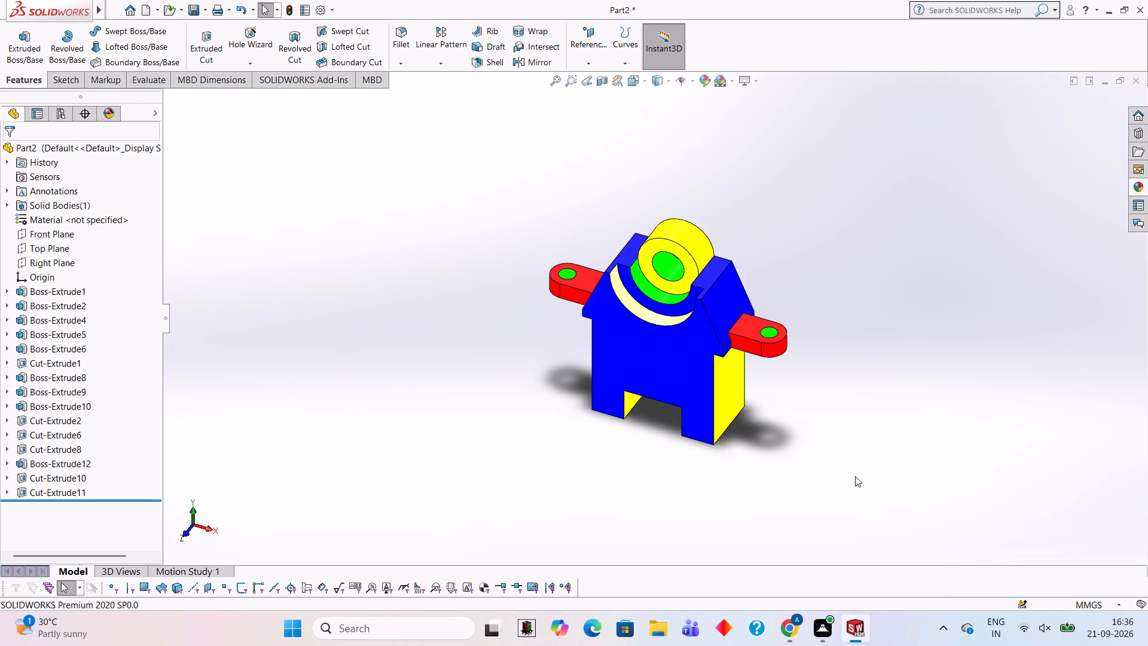
{"action": "middle_click_drag", "start_coordinate": [890, 312], "coordinate": [888, 328]}
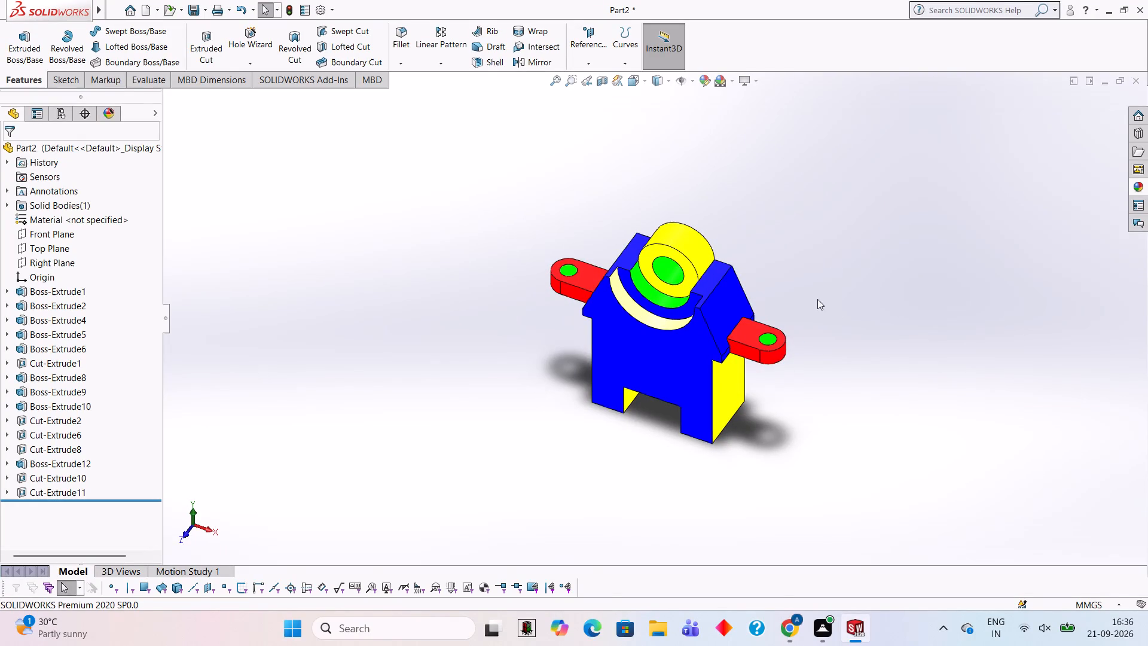
Apply the Yellow LED appearance to the outer curved wall of the stepped recess on the block's front.
{"action": "middle_click_drag", "start_coordinate": [839, 289], "coordinate": [886, 302]}
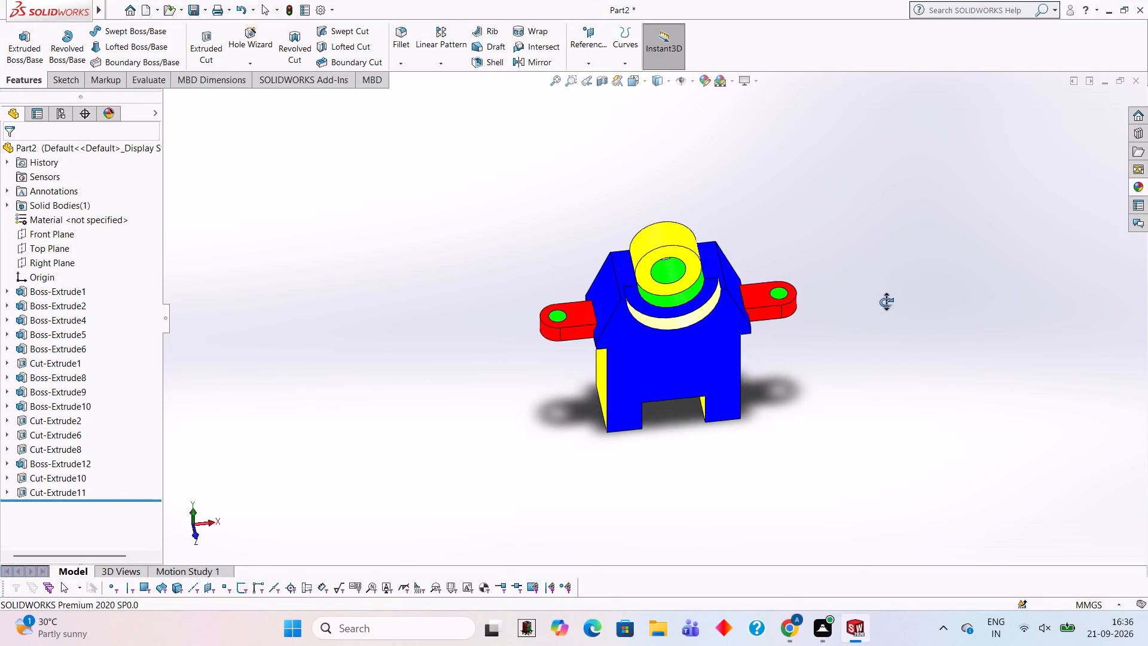
{"action": "middle_click_drag", "start_coordinate": [886, 302], "coordinate": [892, 327]}
{"action": "scroll", "coordinate": [650, 311], "scroll_direction": "down", "scroll_amount": 2}
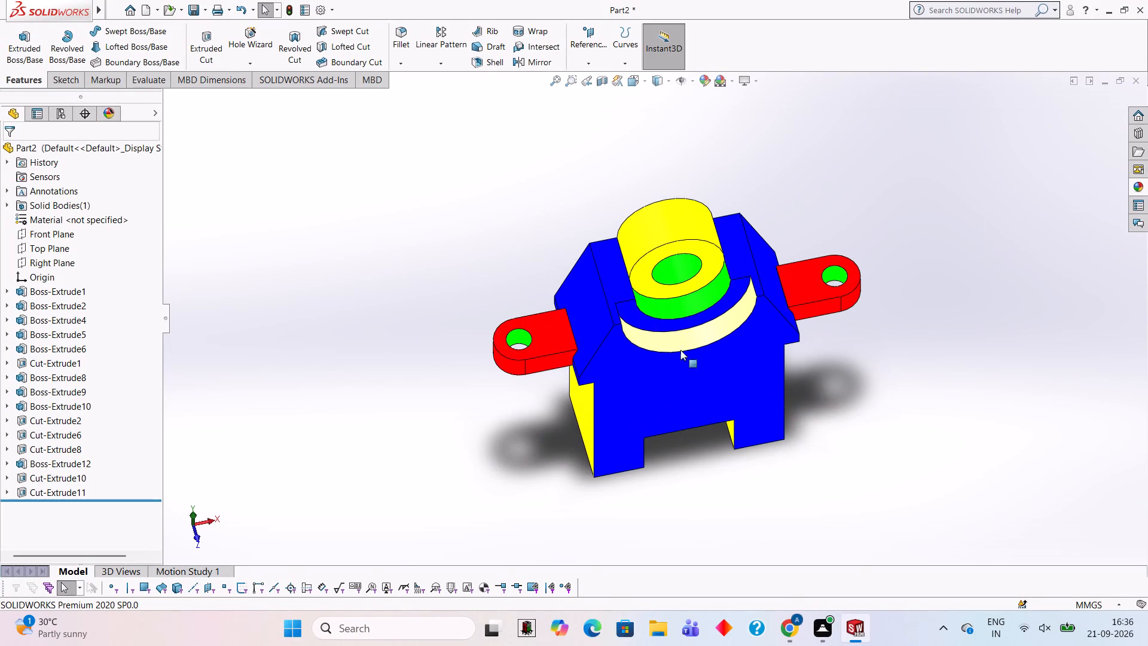
{"action": "left_click", "coordinate": [1135, 182]}
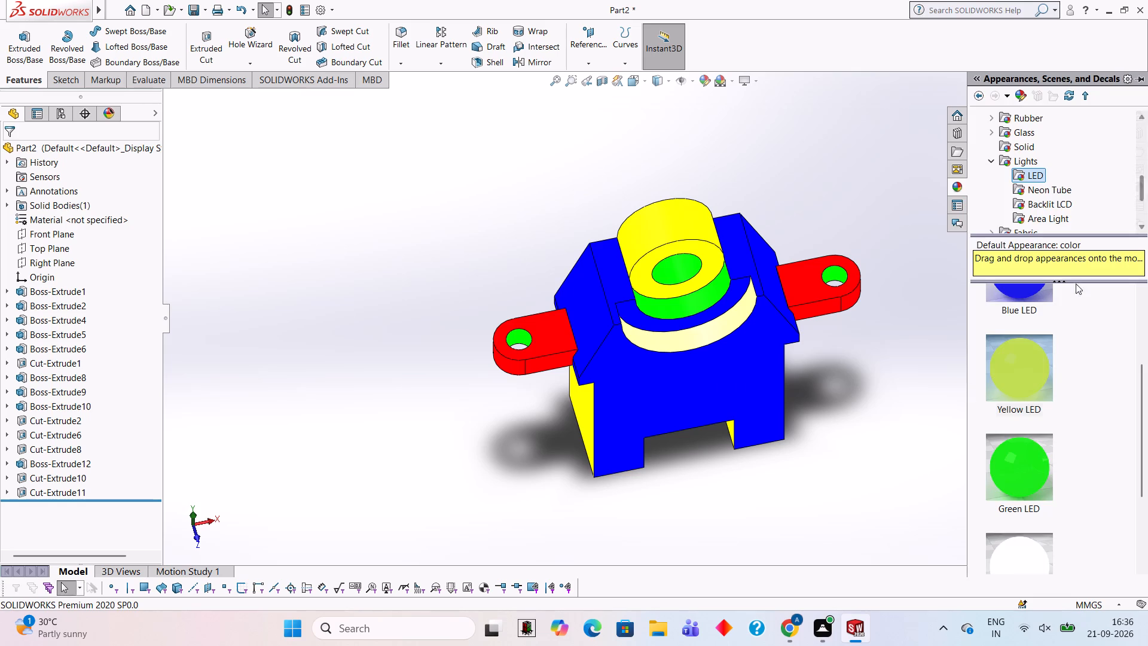
{"action": "left_click_drag", "start_coordinate": [1027, 385], "coordinate": [725, 324]}
{"action": "left_click", "coordinate": [725, 324]}
Examine the recoloured stepped recess and the cylinder above it from several angles.
{"action": "scroll", "coordinate": [967, 284], "scroll_direction": "down", "scroll_amount": 1}
{"action": "middle_click_drag", "start_coordinate": [976, 295], "coordinate": [944, 227]}
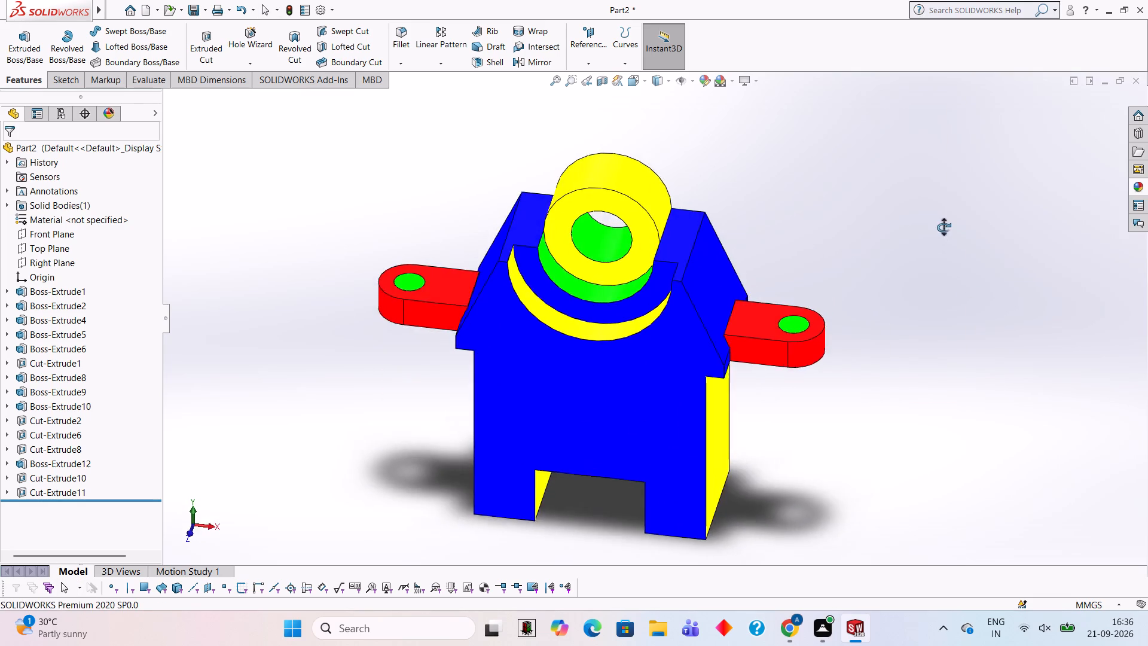
{"action": "middle_click_drag", "start_coordinate": [944, 227], "coordinate": [973, 267]}
{"action": "scroll", "coordinate": [684, 326], "scroll_direction": "down", "scroll_amount": 1}
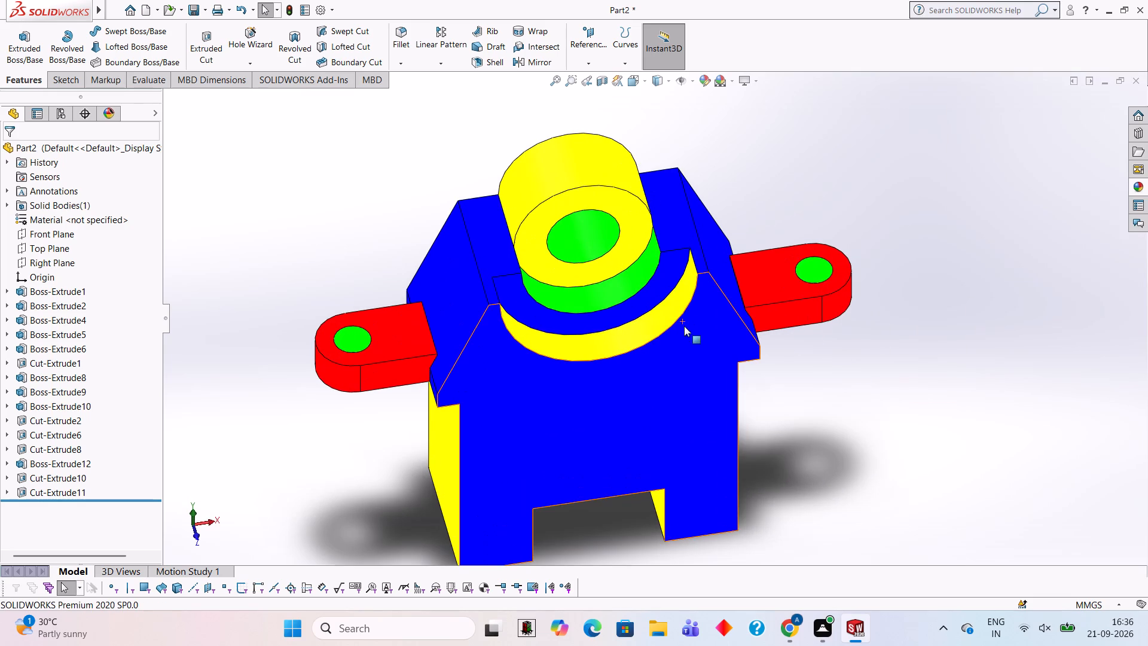
{"action": "middle_click_drag", "start_coordinate": [932, 199], "coordinate": [878, 176]}
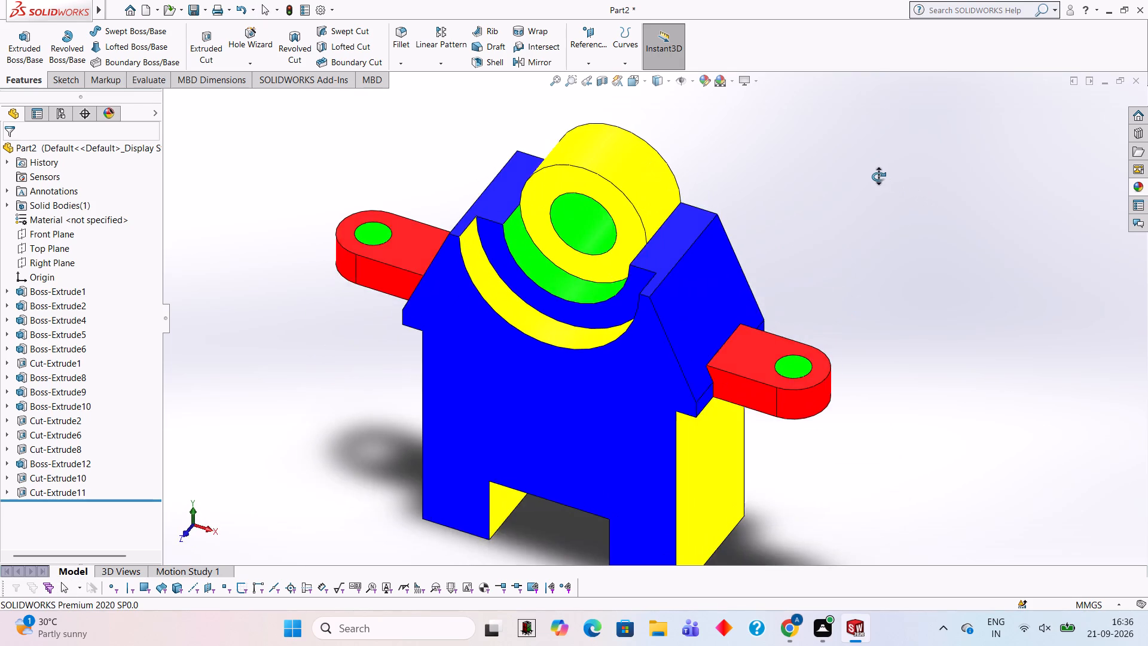
{"action": "middle_click_drag", "start_coordinate": [878, 176], "coordinate": [895, 183]}
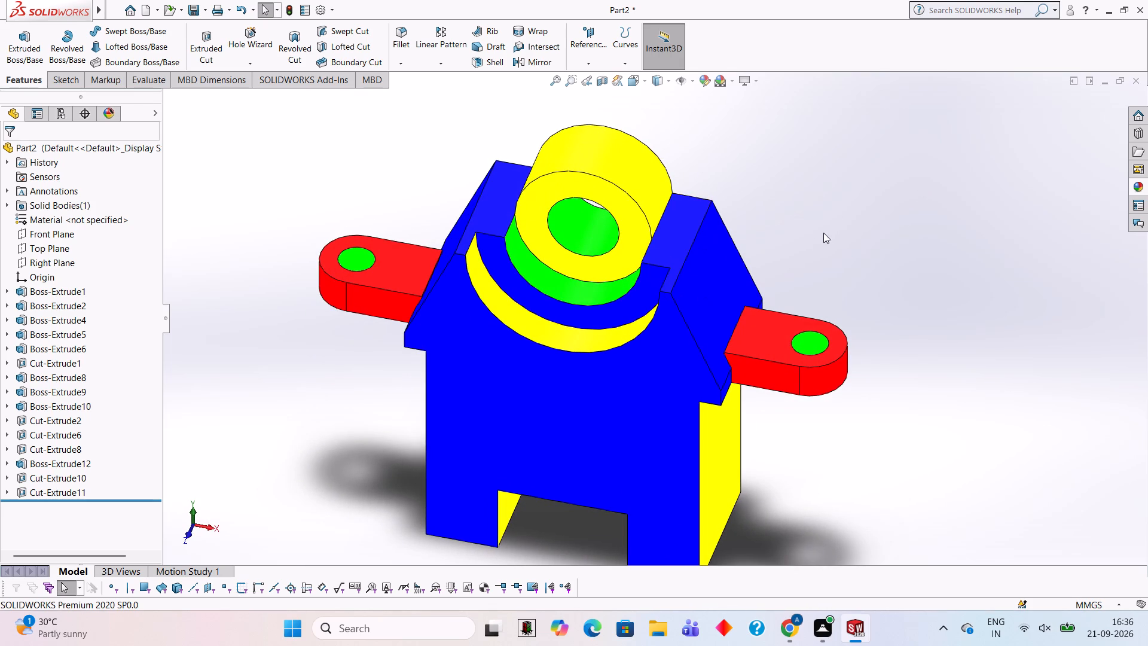
{"action": "middle_click_drag", "start_coordinate": [838, 233], "coordinate": [816, 212]}
{"action": "scroll", "coordinate": [461, 324], "scroll_direction": "up", "scroll_amount": 2}
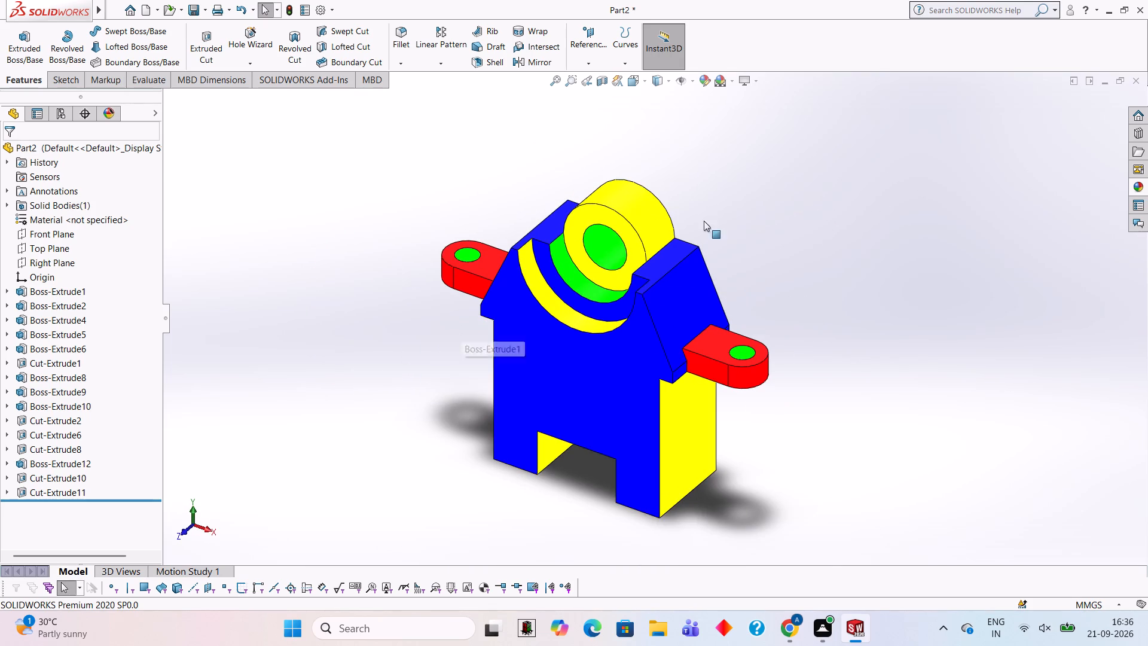
{"action": "scroll", "coordinate": [578, 300], "scroll_direction": "down", "scroll_amount": 1}
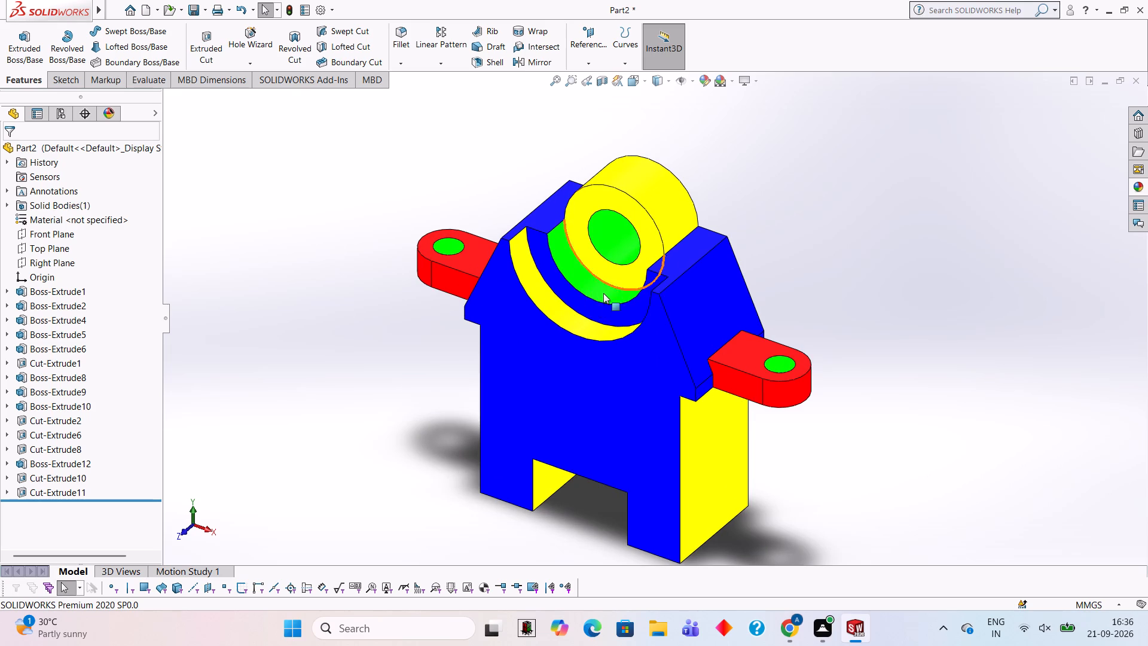
{"action": "scroll", "coordinate": [603, 294], "scroll_direction": "down", "scroll_amount": 1}
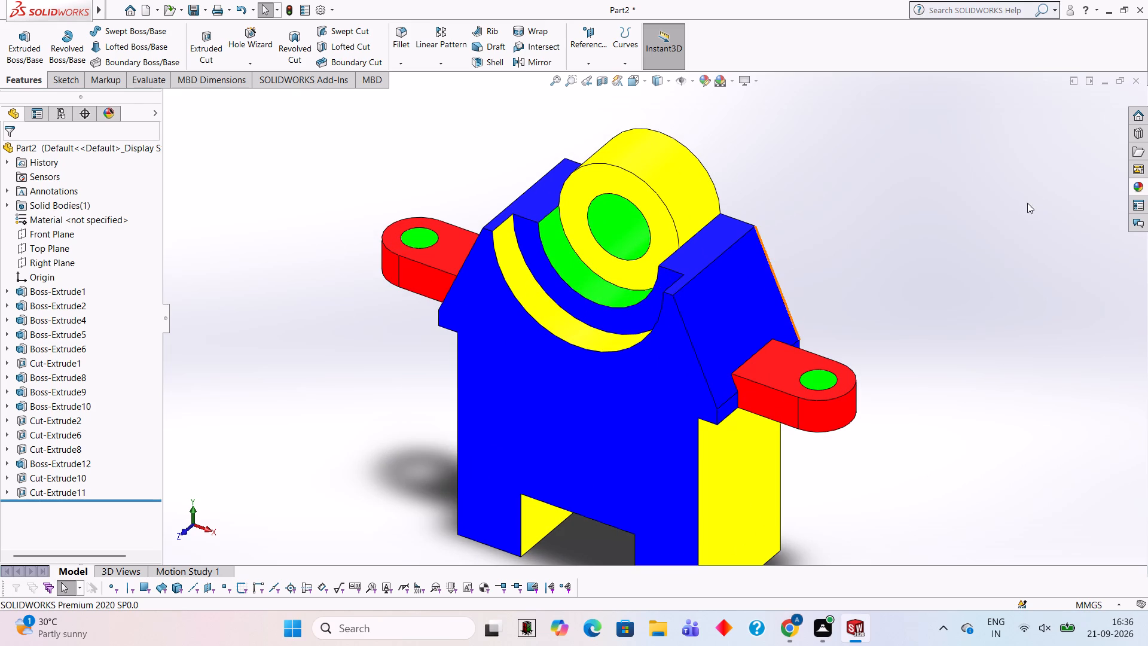
Apply the Red LED appearance to the inner curved wall of the stepped recess, directly beneath the bored cylinder.
{"action": "left_click", "coordinate": [1143, 182]}
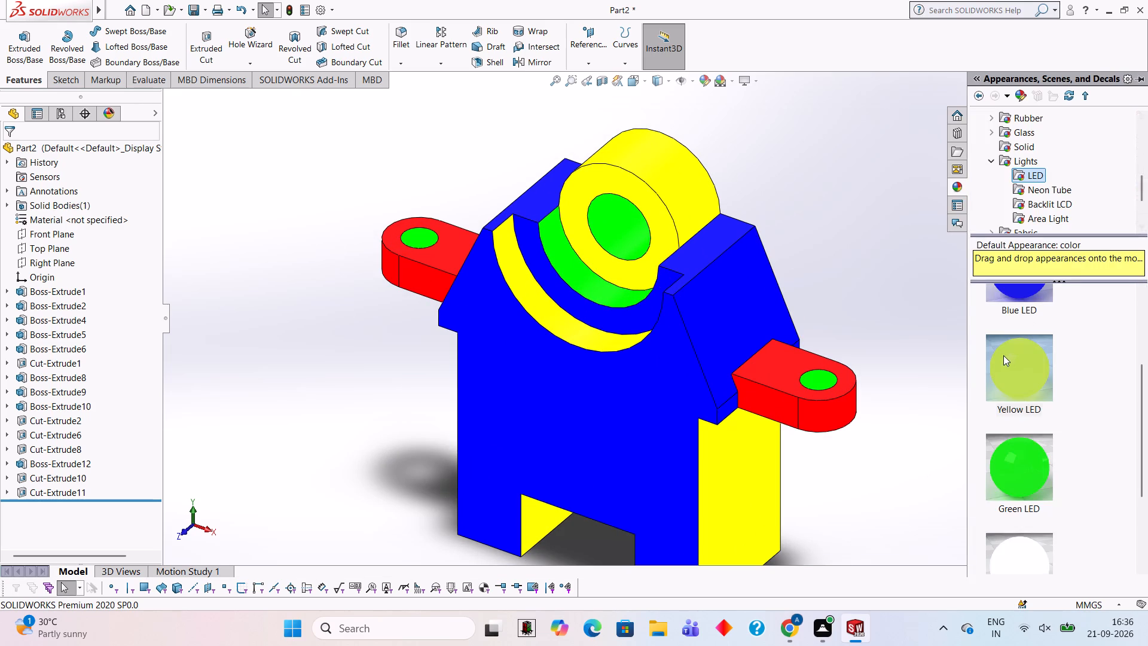
{"action": "scroll", "coordinate": [1003, 355], "scroll_direction": "up", "scroll_amount": 2}
{"action": "left_click_drag", "start_coordinate": [1038, 325], "coordinate": [621, 278]}
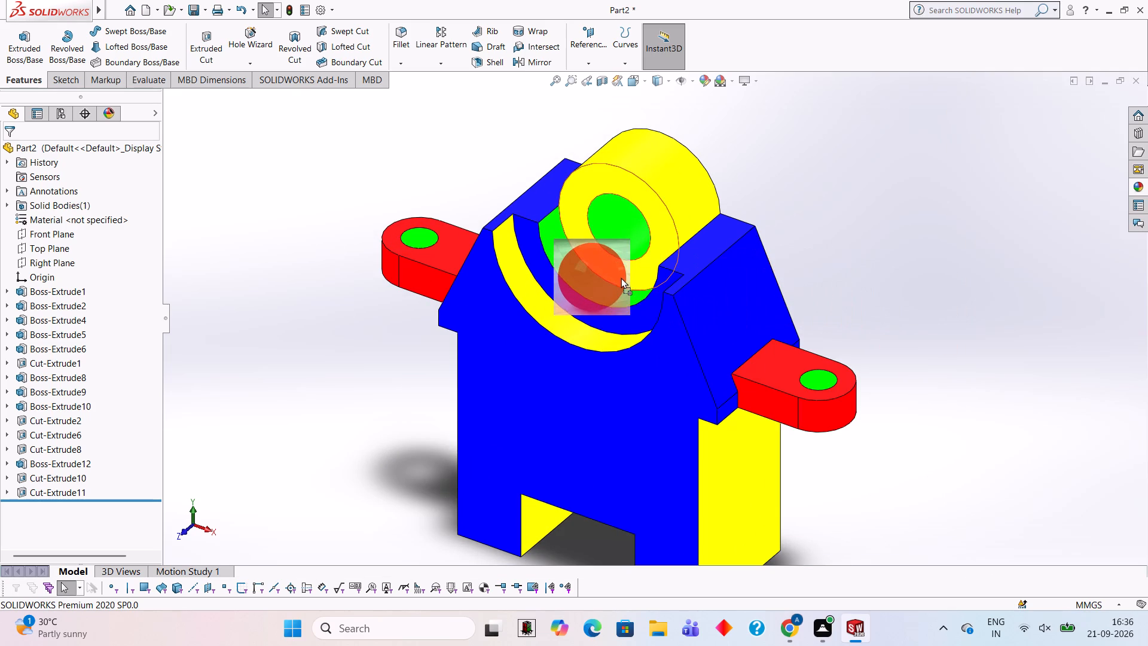
{"action": "left_click_drag", "start_coordinate": [621, 278], "coordinate": [599, 285]}
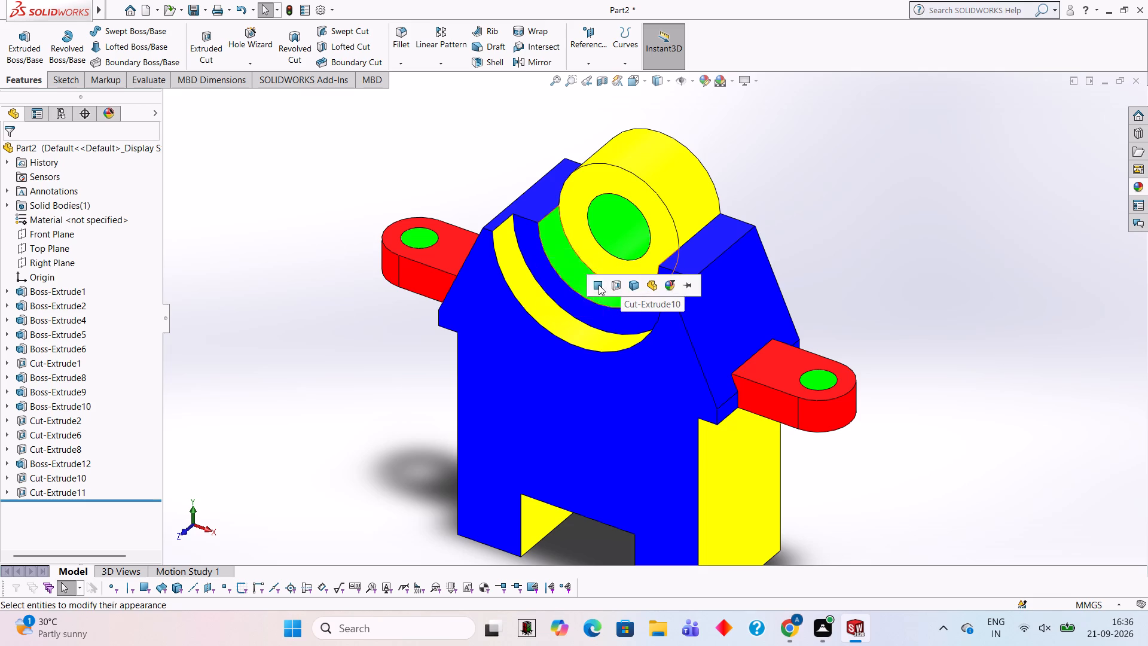
{"action": "left_click", "coordinate": [599, 285]}
Save the part in the Documents folder as a SOLIDWORKS Part named 5525252.
{"action": "middle_click_drag", "start_coordinate": [833, 231], "coordinate": [916, 248]}
{"action": "scroll", "coordinate": [887, 294], "scroll_direction": "up", "scroll_amount": 4}
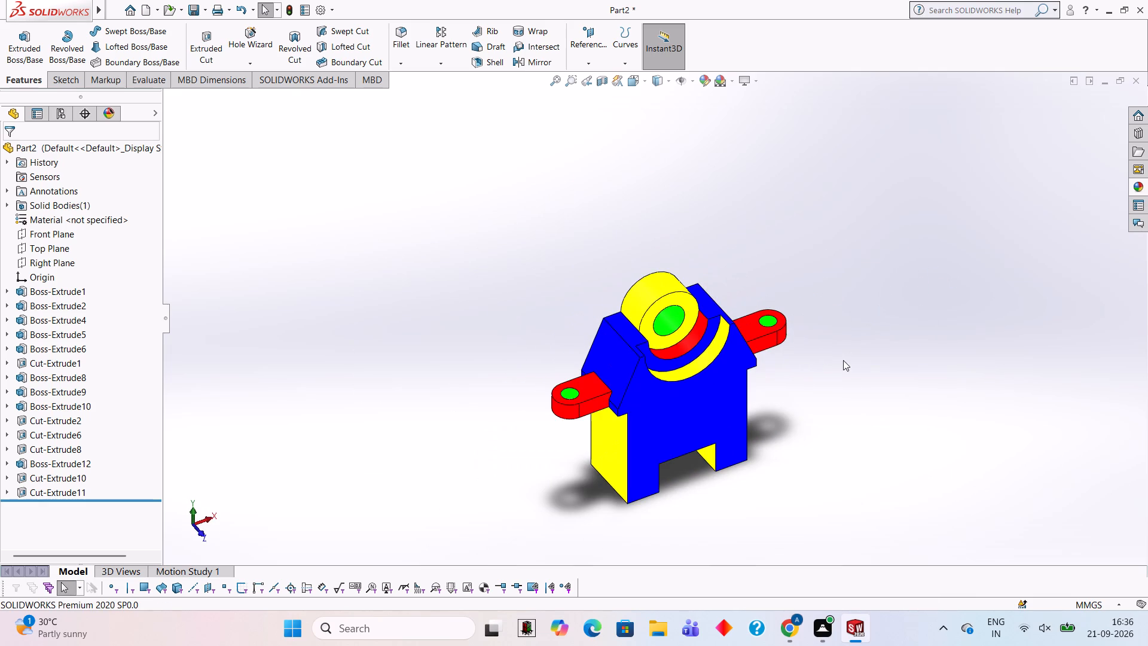
{"action": "scroll", "coordinate": [857, 361], "scroll_direction": "up", "scroll_amount": 1}
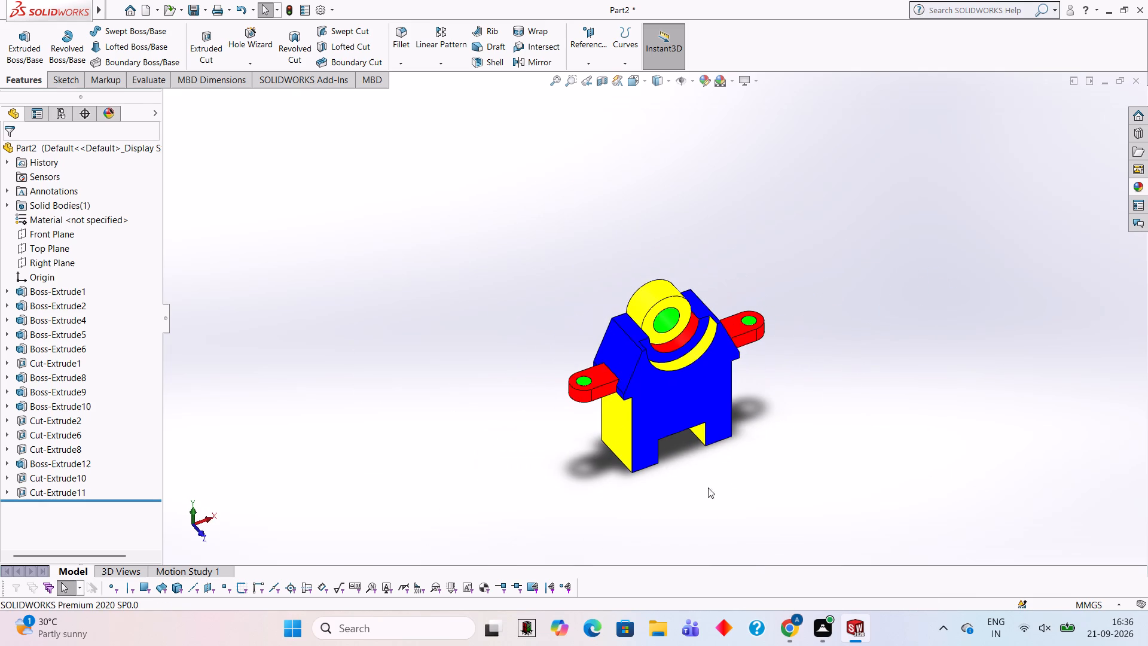
{"action": "scroll", "coordinate": [685, 507], "scroll_direction": "down", "scroll_amount": 1}
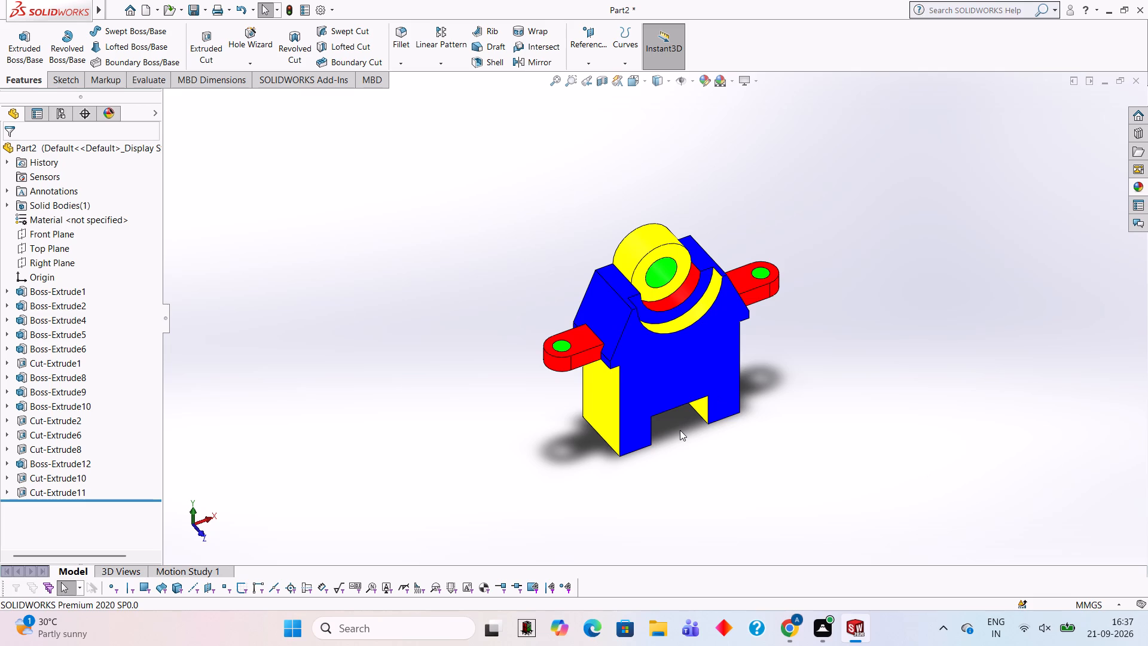
{"action": "key", "text": "ctrl+s"}
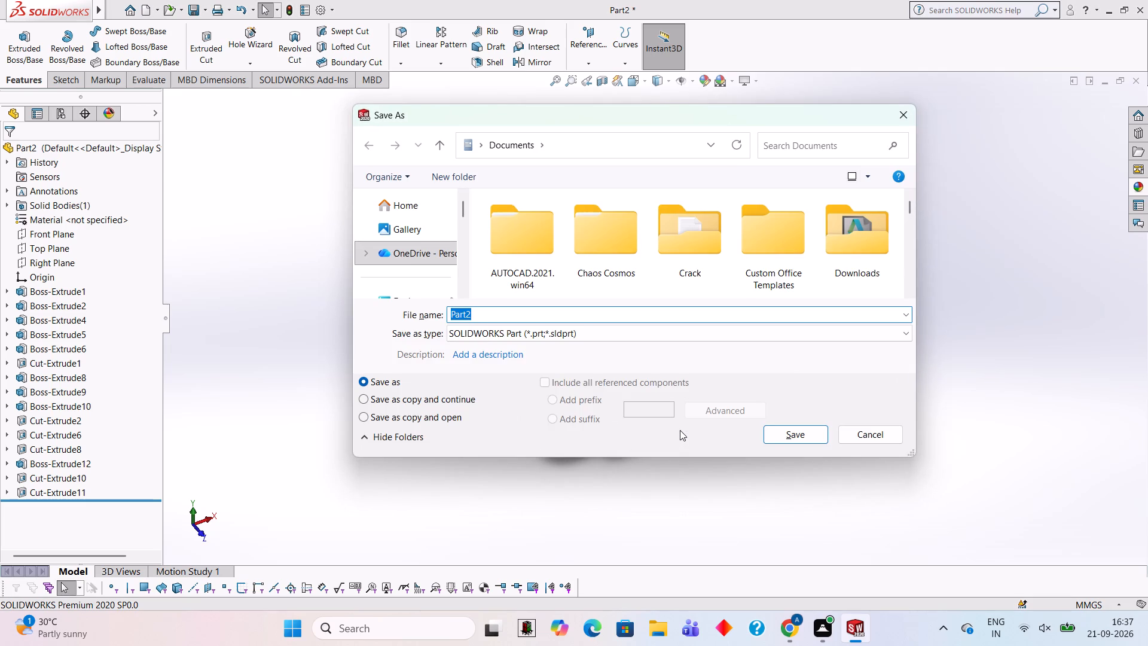
{"action": "type", "text": "51"}
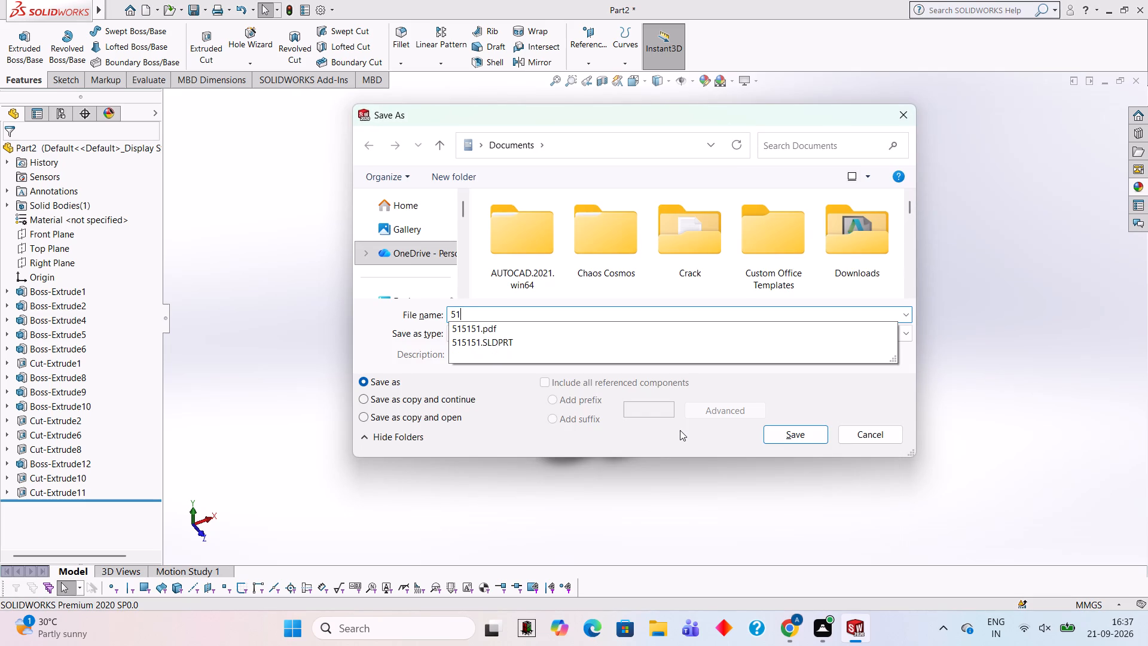
{"action": "key", "text": "BackSpace"}
{"action": "type", "text": "525252"}
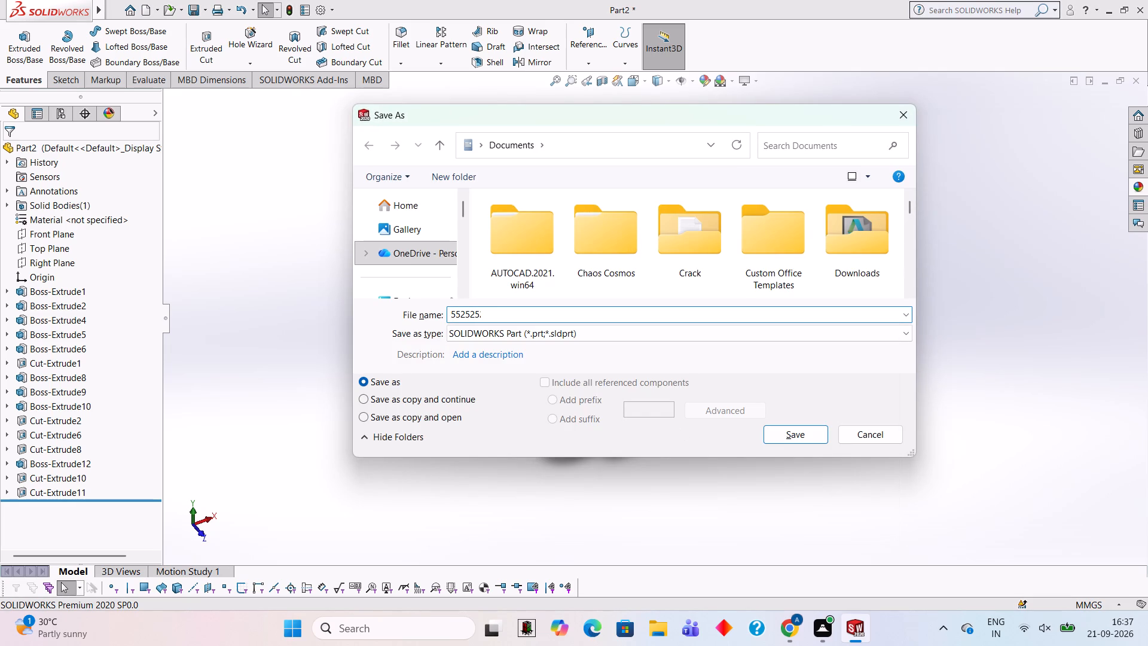
{"action": "left_click", "coordinate": [800, 428]}
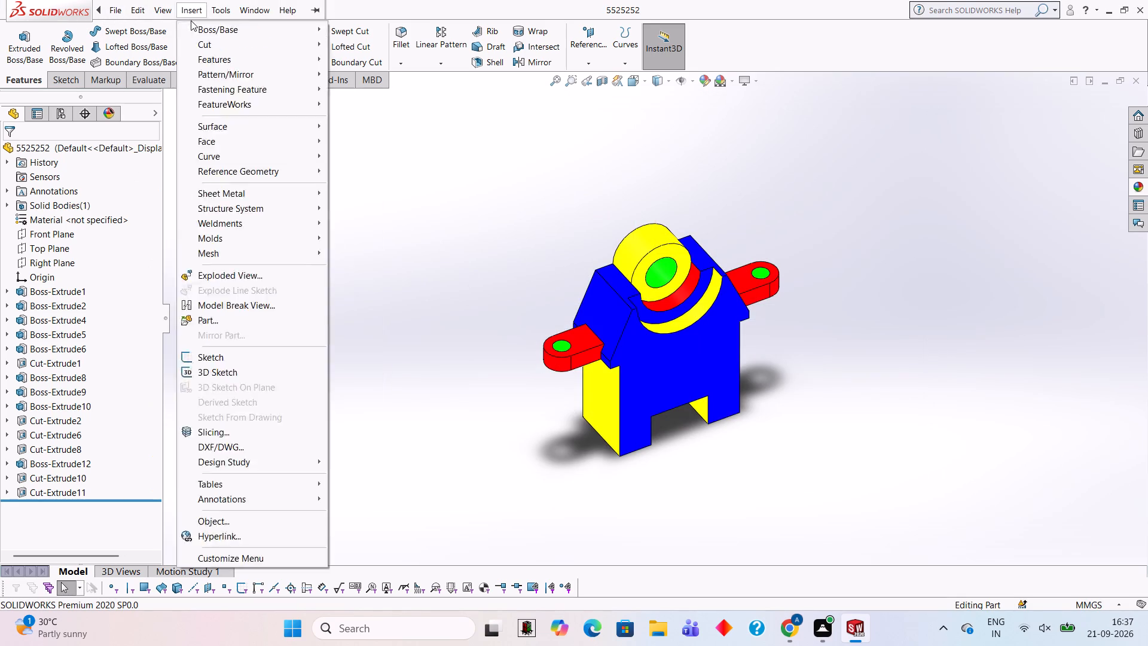
Save a copy of the part in Adobe Portable Document Format (*.pdf) under the name 5525252 in Documents.
{"action": "left_click", "coordinate": [346, 3]}
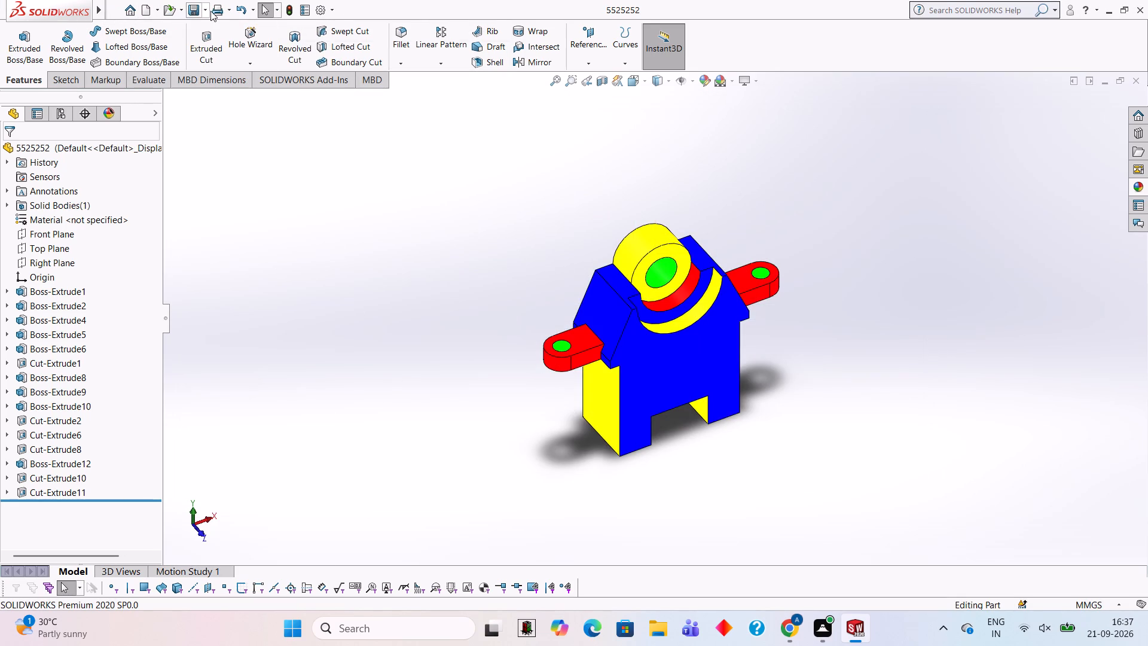
{"action": "left_click", "coordinate": [207, 11]}
{"action": "left_click", "coordinate": [213, 38]}
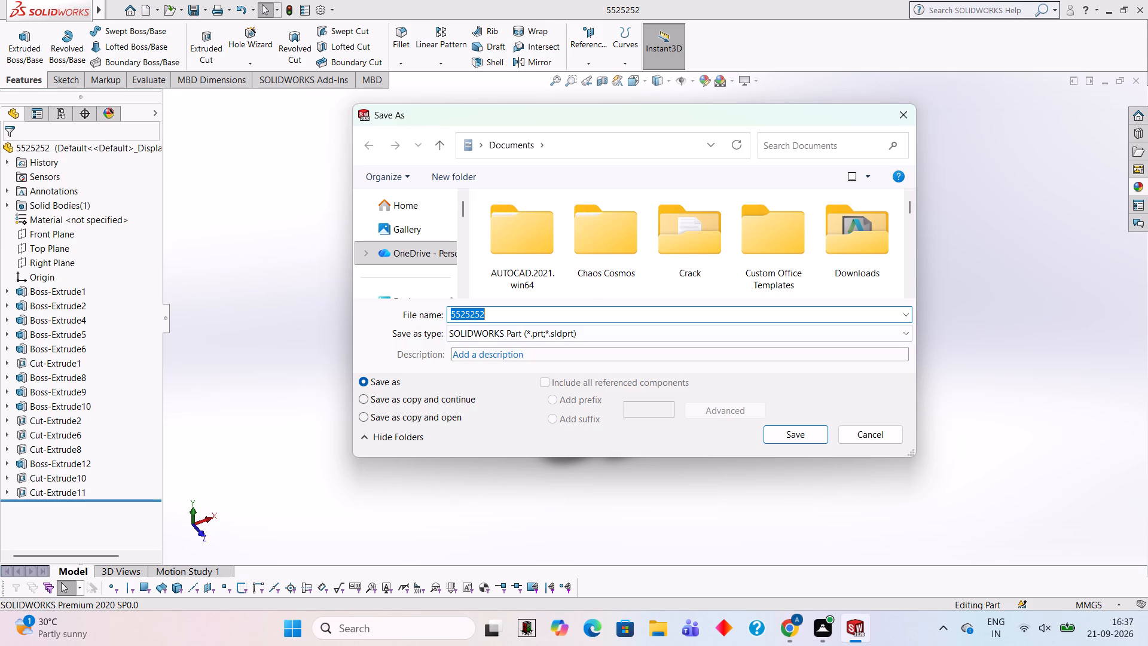
{"action": "left_click", "coordinate": [619, 331]}
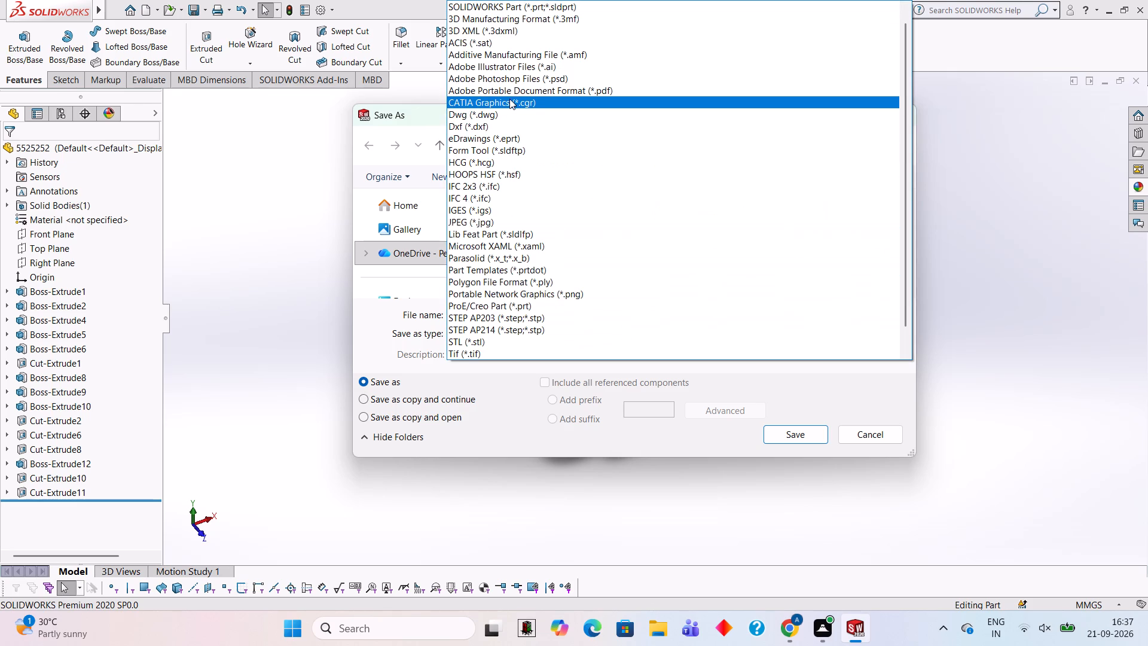
{"action": "left_click", "coordinate": [509, 96]}
{"action": "left_click", "coordinate": [811, 463]}
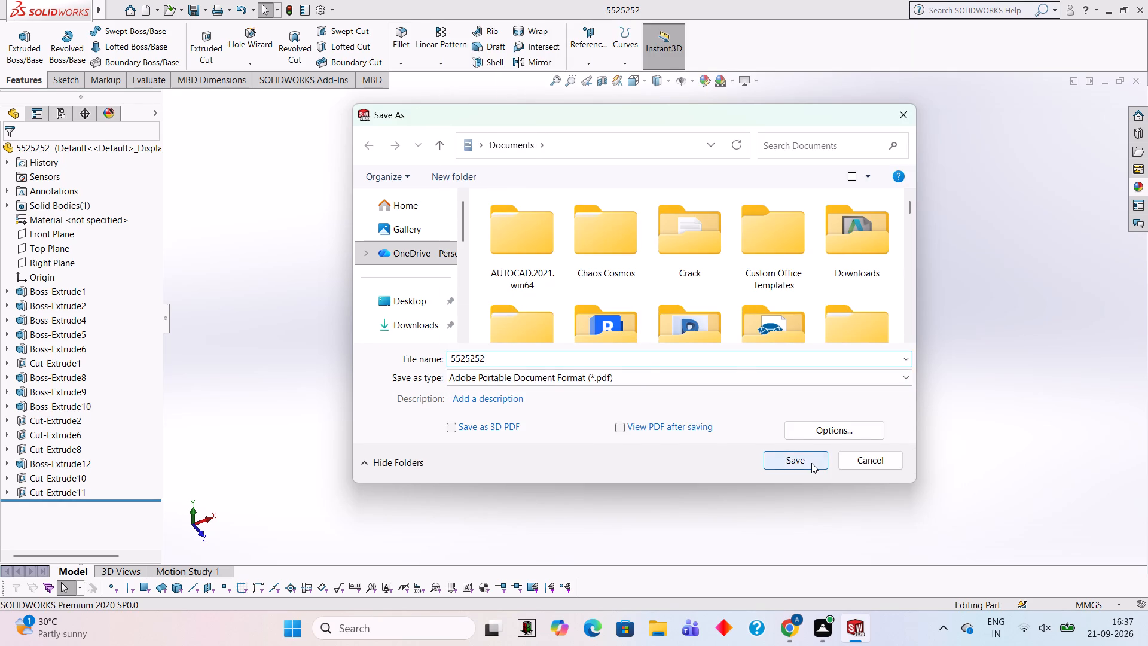